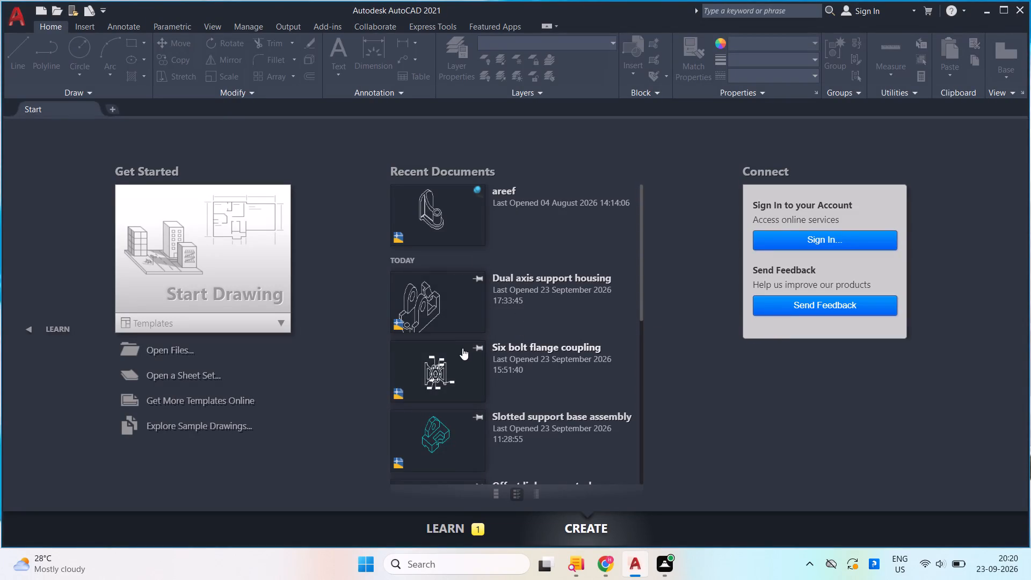
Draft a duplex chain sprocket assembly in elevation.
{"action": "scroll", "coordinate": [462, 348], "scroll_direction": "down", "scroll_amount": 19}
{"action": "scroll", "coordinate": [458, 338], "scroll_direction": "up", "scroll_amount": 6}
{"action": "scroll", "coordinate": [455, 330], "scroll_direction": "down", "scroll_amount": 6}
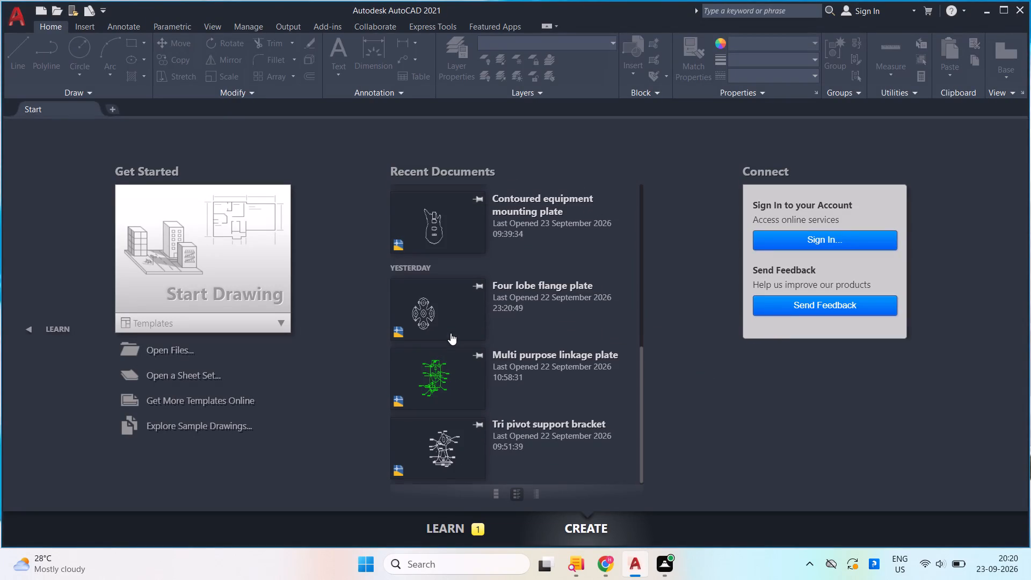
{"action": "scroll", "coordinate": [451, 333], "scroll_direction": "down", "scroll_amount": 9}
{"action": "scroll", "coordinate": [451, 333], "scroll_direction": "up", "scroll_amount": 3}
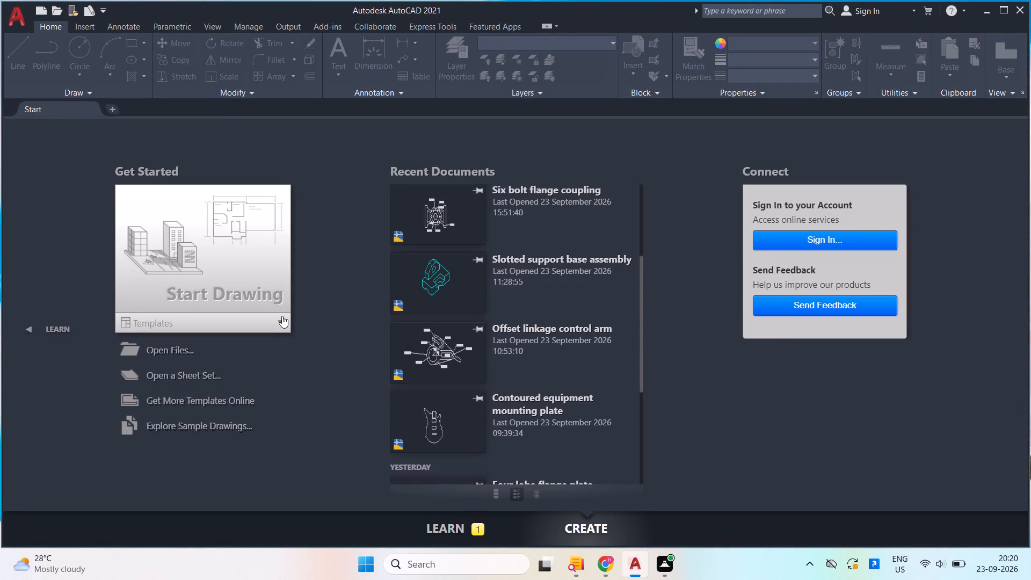
Create a new blank drawing from a listed template.
{"action": "left_click", "coordinate": [282, 316]}
{"action": "left_click", "coordinate": [244, 370]}
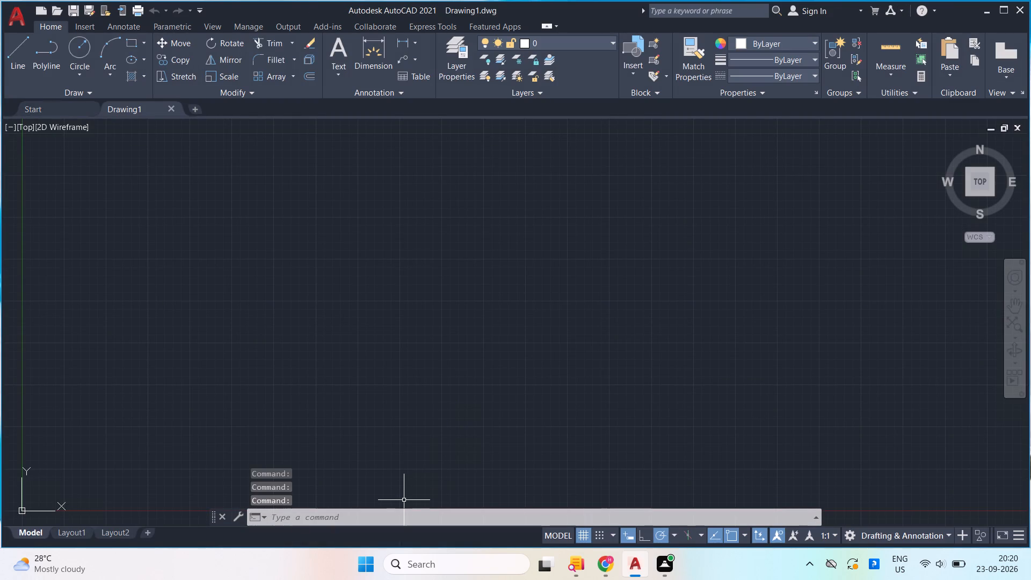
Turn on log file recording for the drawing with the LOGFILEON command.
{"action": "type", "text": "lo"}
{"action": "key", "text": "g"}
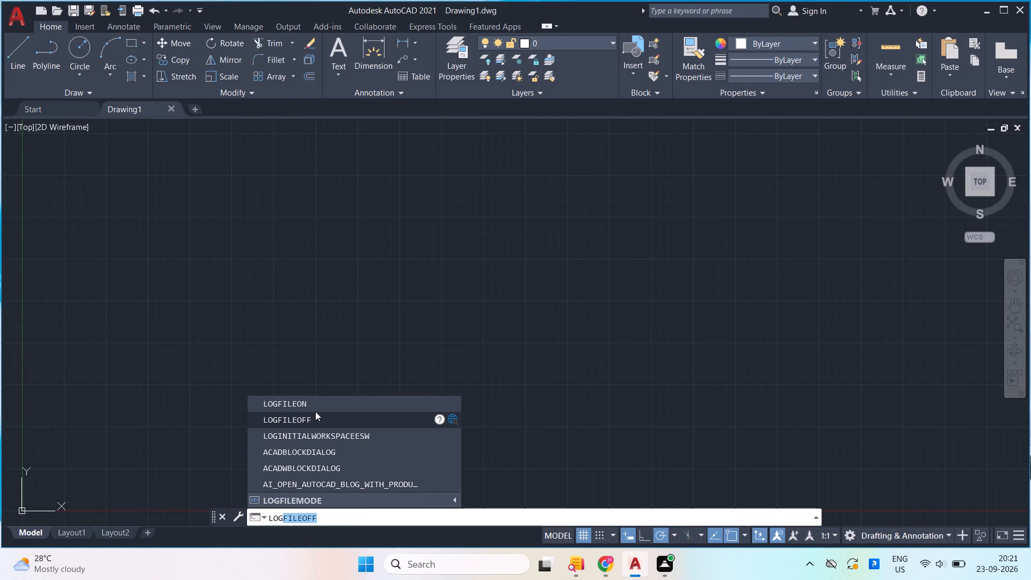
{"action": "left_click", "coordinate": [320, 403]}
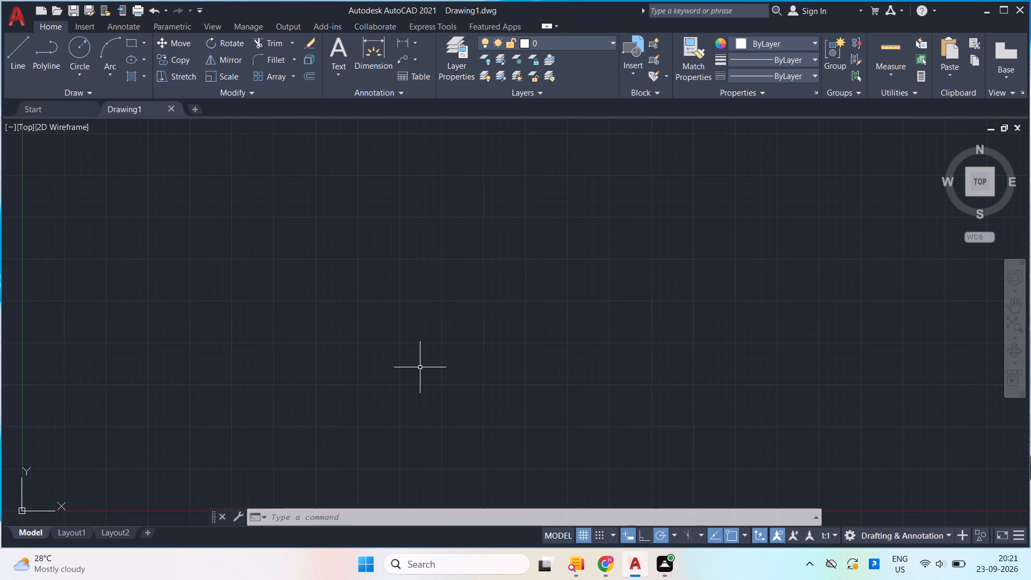
Draw a circle with a radius of 35 near the drawing origin.
{"action": "key", "text": "c"}
{"action": "key", "text": "Return"}
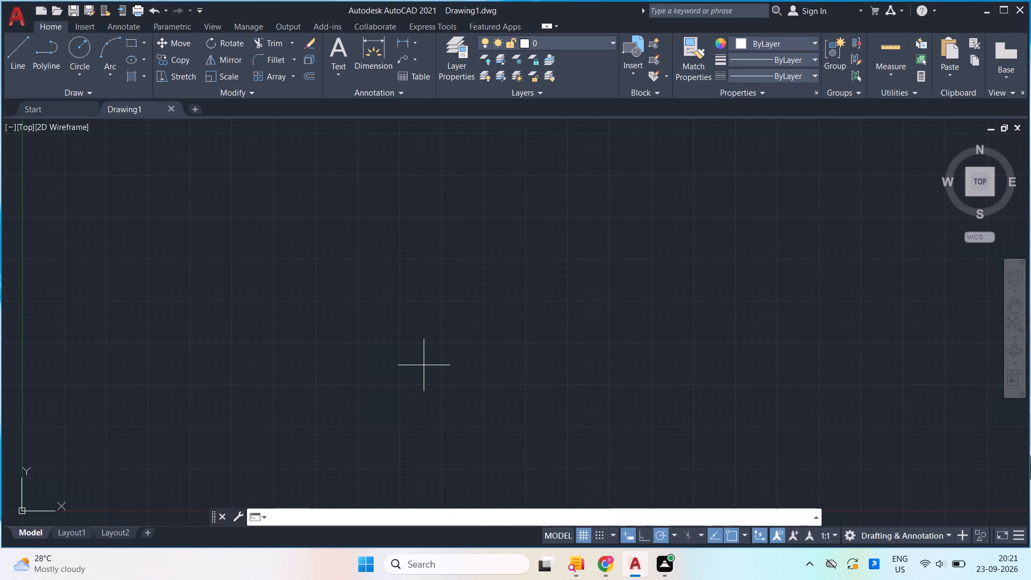
{"action": "left_click", "coordinate": [363, 335]}
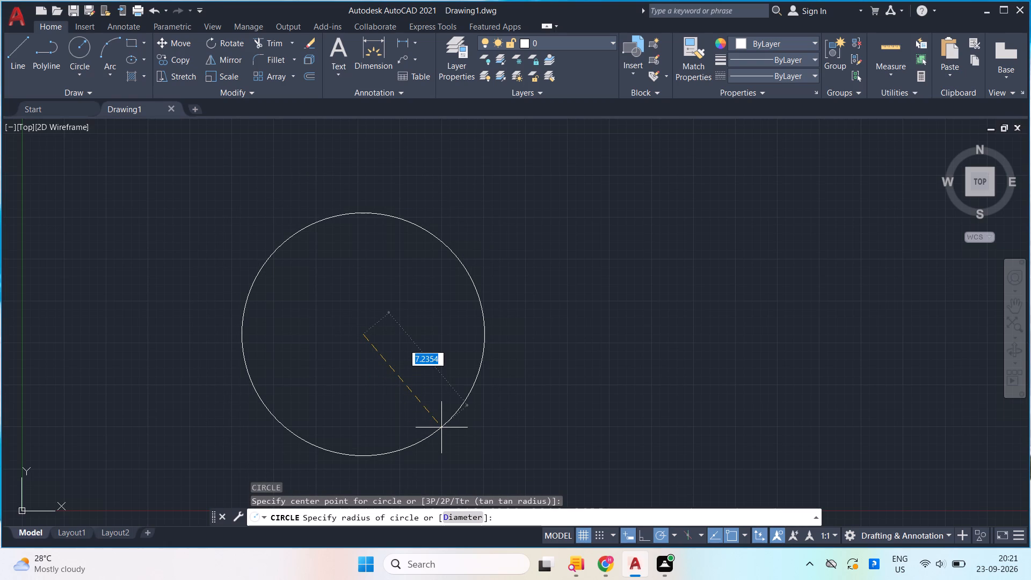
{"action": "type", "text": "35"}
{"action": "key", "text": "Return"}
Move the circle diagonally away from the origin into the open area in the positive X and Y direction.
{"action": "scroll", "coordinate": [441, 427], "scroll_direction": "down", "scroll_amount": 4}
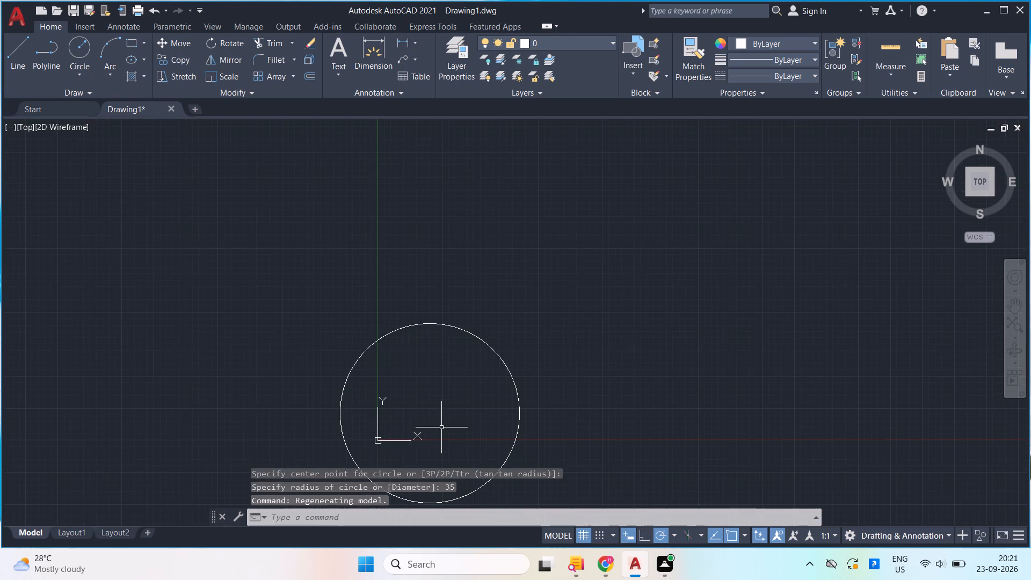
{"action": "scroll", "coordinate": [441, 427], "scroll_direction": "down", "scroll_amount": 1}
{"action": "scroll", "coordinate": [492, 401], "scroll_direction": "down", "scroll_amount": 2}
{"action": "middle_click_drag", "start_coordinate": [492, 401], "coordinate": [484, 351]}
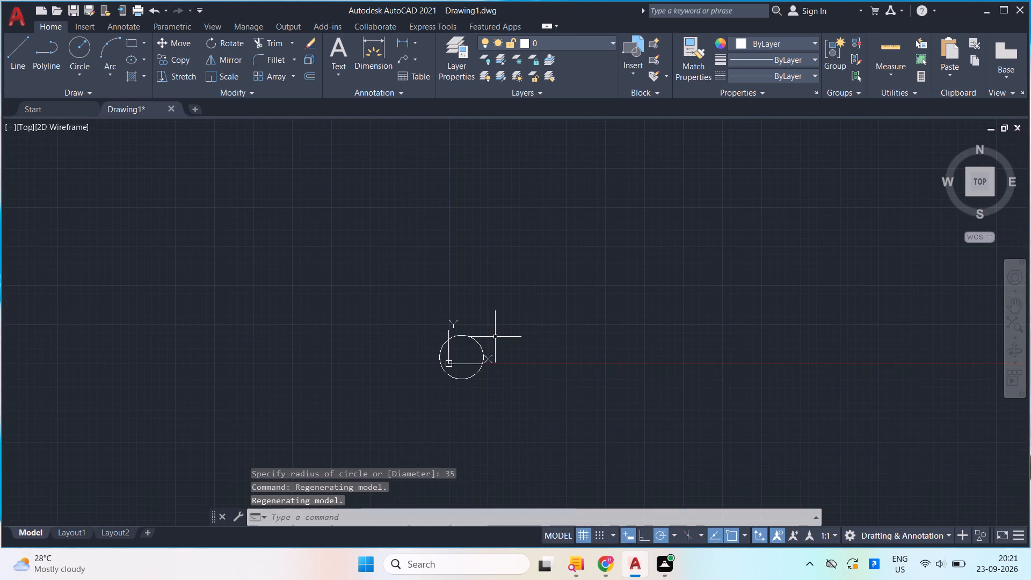
{"action": "left_click", "coordinate": [493, 338]}
{"action": "left_click", "coordinate": [465, 334]}
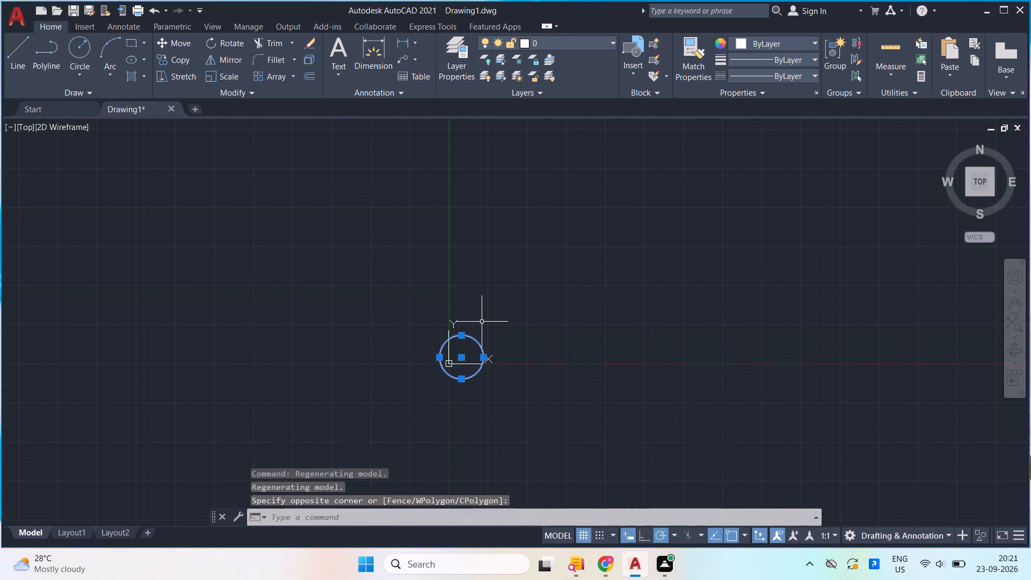
{"action": "key", "text": "m"}
{"action": "key", "text": "Return"}
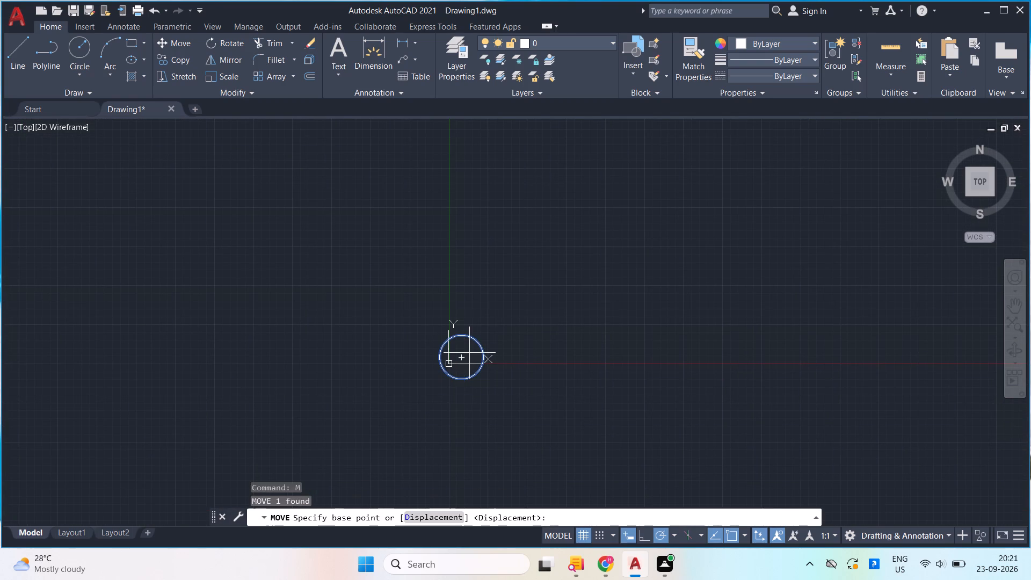
{"action": "left_click_drag", "start_coordinate": [471, 342], "coordinate": [485, 328]}
{"action": "scroll", "coordinate": [730, 218], "scroll_direction": "down", "scroll_amount": 3}
{"action": "middle_click_drag", "start_coordinate": [727, 220], "coordinate": [664, 278]}
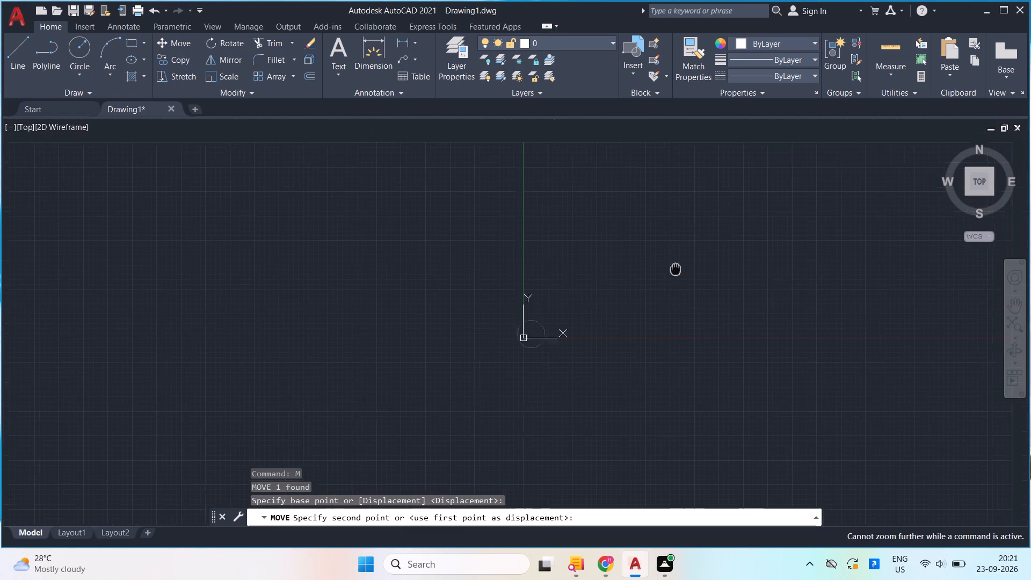
{"action": "middle_click_drag", "start_coordinate": [664, 278], "coordinate": [709, 262]}
{"action": "scroll", "coordinate": [616, 329], "scroll_direction": "down", "scroll_amount": 1}
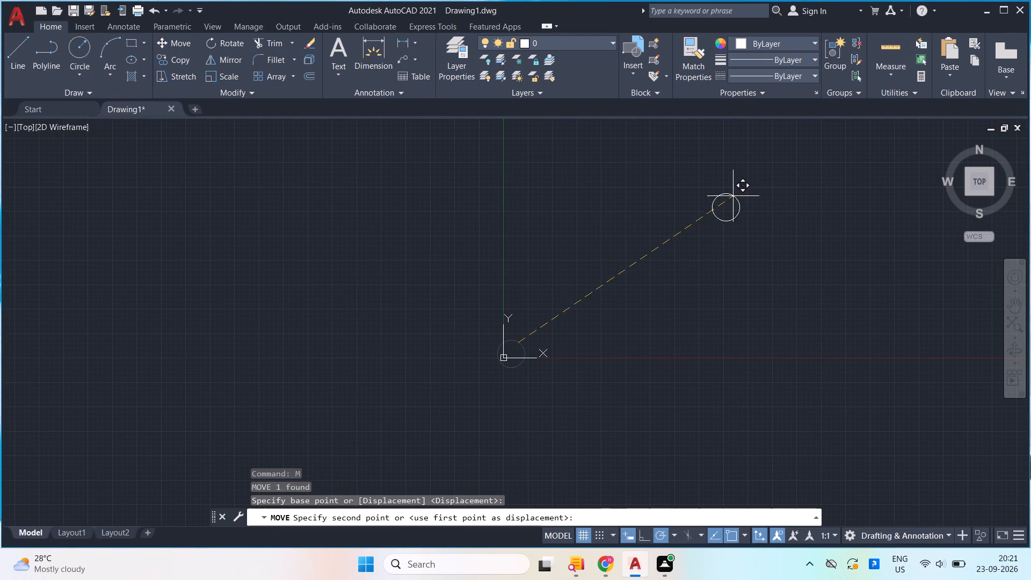
{"action": "left_click", "coordinate": [695, 195]}
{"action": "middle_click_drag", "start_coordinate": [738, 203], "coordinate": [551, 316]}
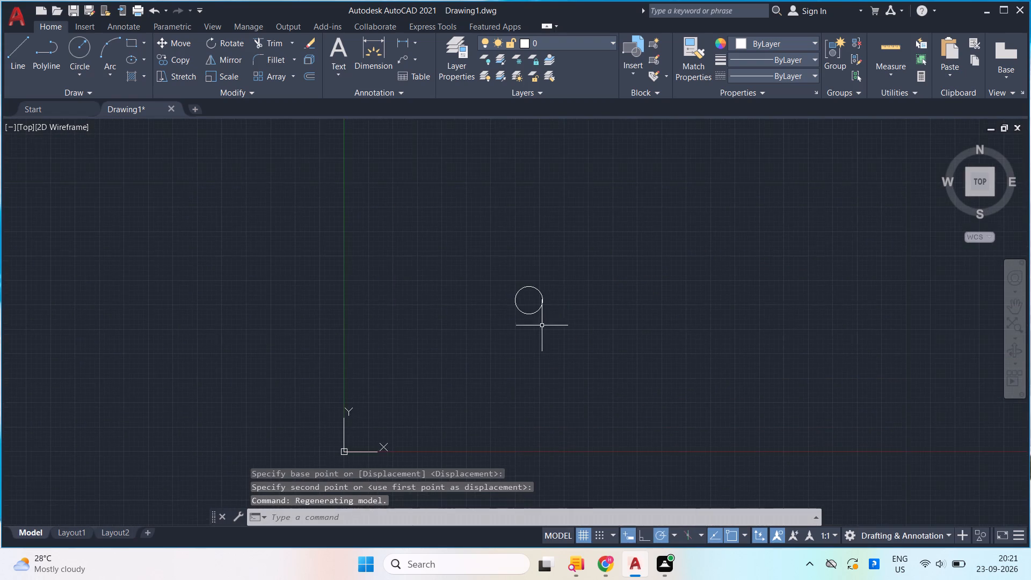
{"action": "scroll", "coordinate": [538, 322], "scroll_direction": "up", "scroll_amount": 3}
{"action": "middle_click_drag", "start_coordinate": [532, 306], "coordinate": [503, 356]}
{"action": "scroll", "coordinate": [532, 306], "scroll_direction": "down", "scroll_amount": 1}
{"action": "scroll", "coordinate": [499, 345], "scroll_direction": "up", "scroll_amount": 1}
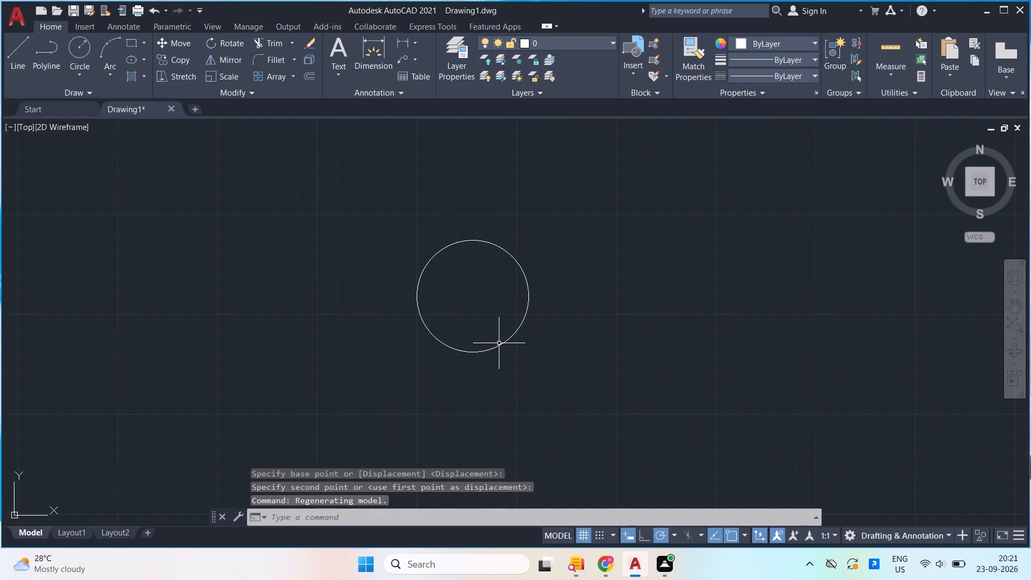
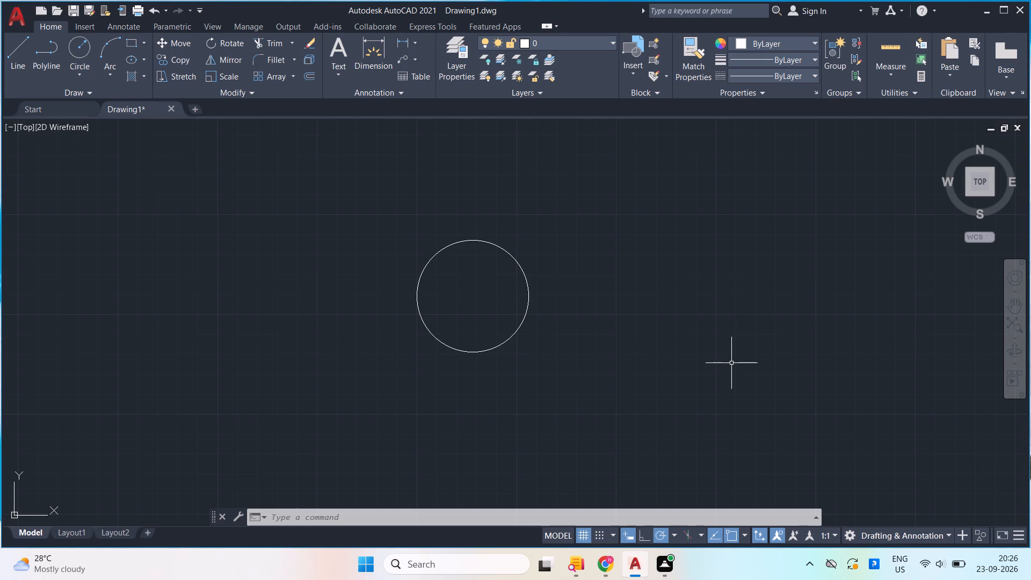
Draw a circle of radius 40 concentric with the existing circle.
{"action": "key", "text": "c"}
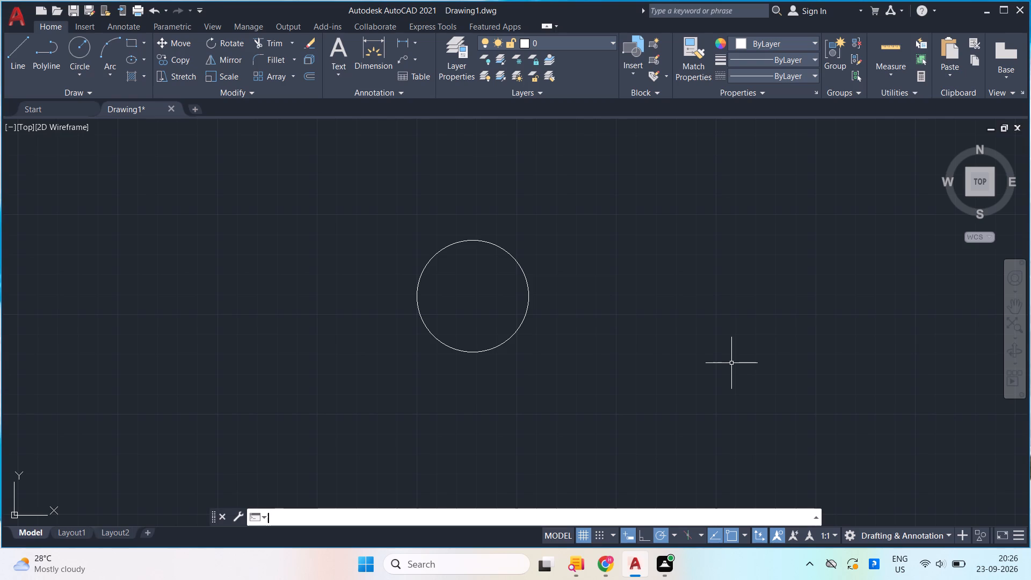
{"action": "key", "text": "Return"}
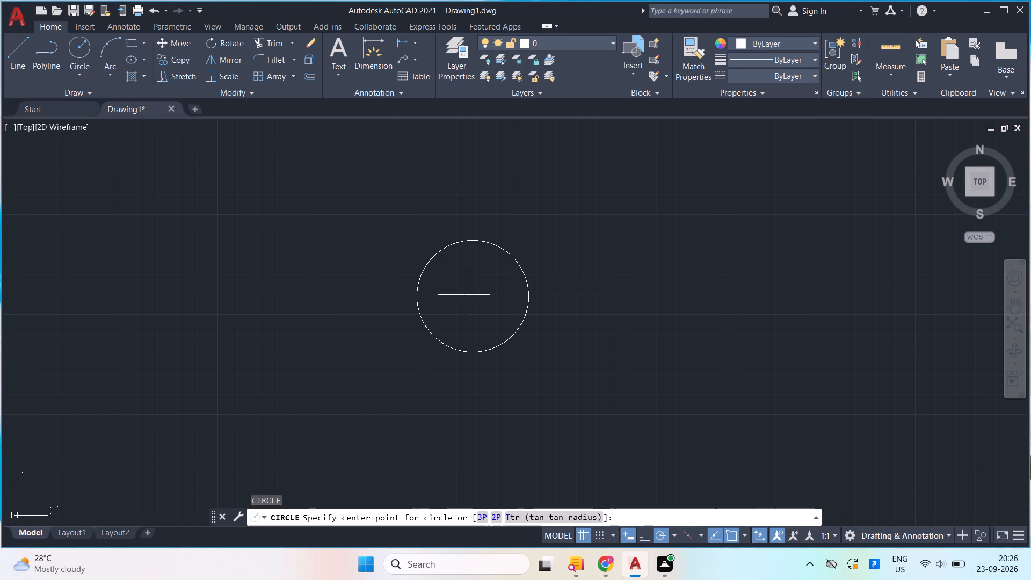
{"action": "left_click", "coordinate": [470, 297]}
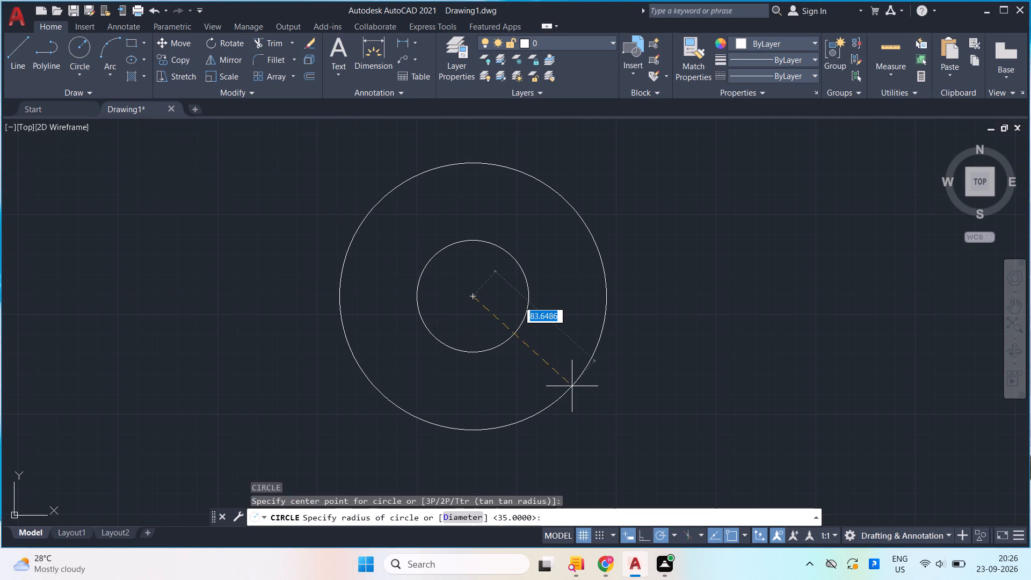
{"action": "type", "text": "40"}
{"action": "key", "text": "Return"}
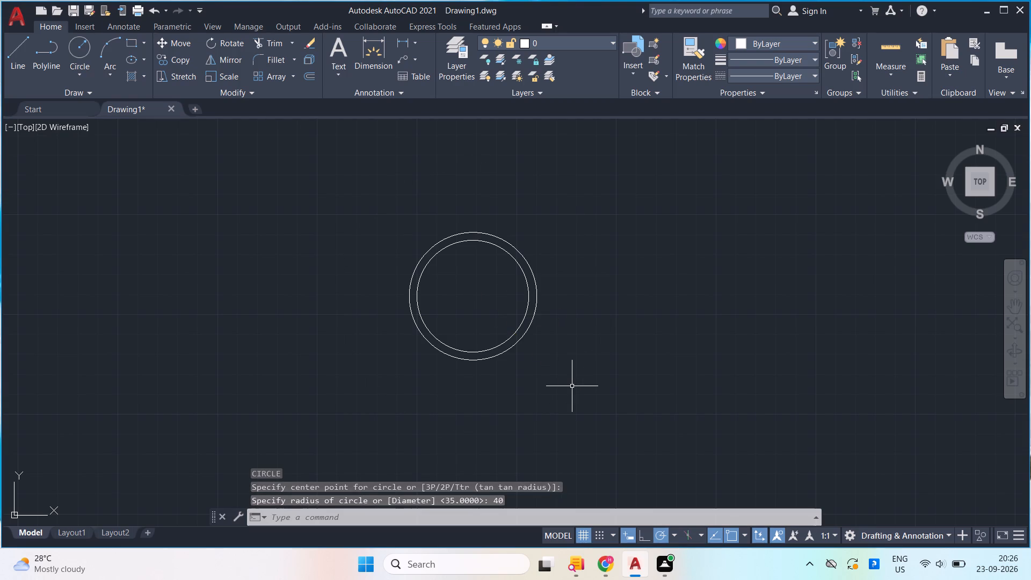
Measure the inner of the two concentric circles with the Quick measure tool.
{"action": "middle_click_drag", "start_coordinate": [549, 403], "coordinate": [546, 426]}
{"action": "scroll", "coordinate": [546, 402], "scroll_direction": "up", "scroll_amount": 1}
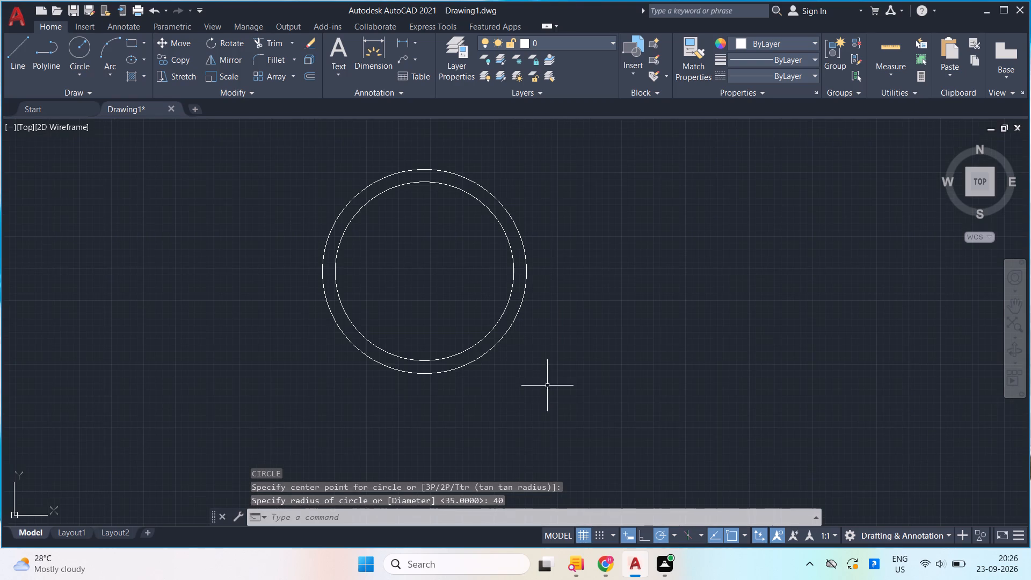
{"action": "middle_click_drag", "start_coordinate": [548, 379], "coordinate": [562, 419]}
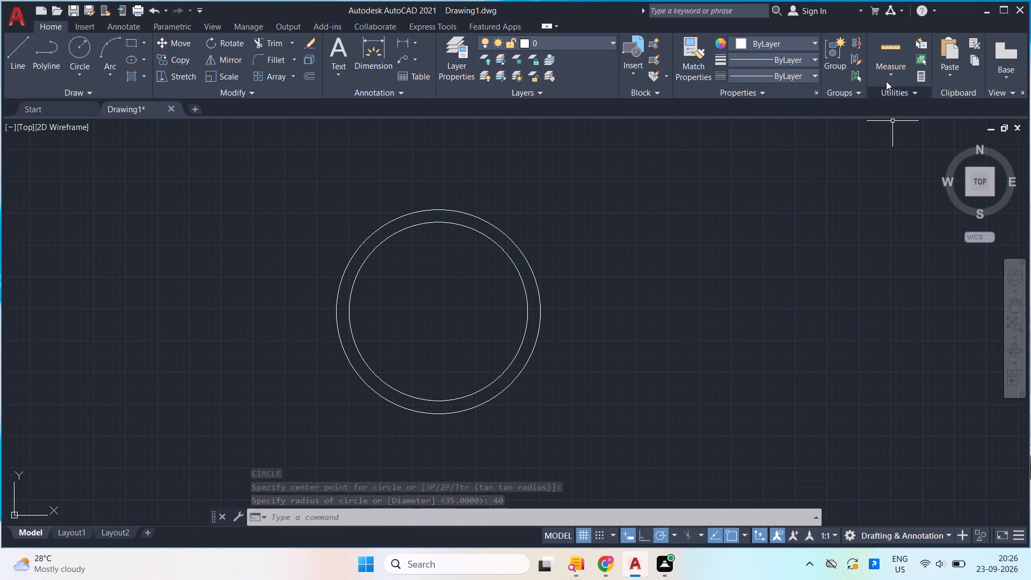
{"action": "left_click", "coordinate": [885, 78]}
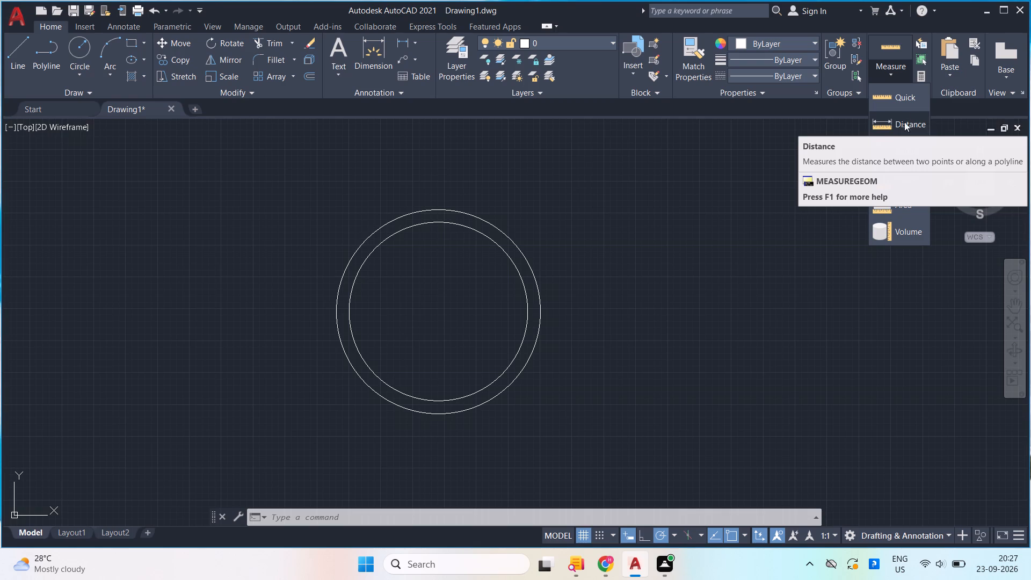
{"action": "left_click", "coordinate": [891, 104]}
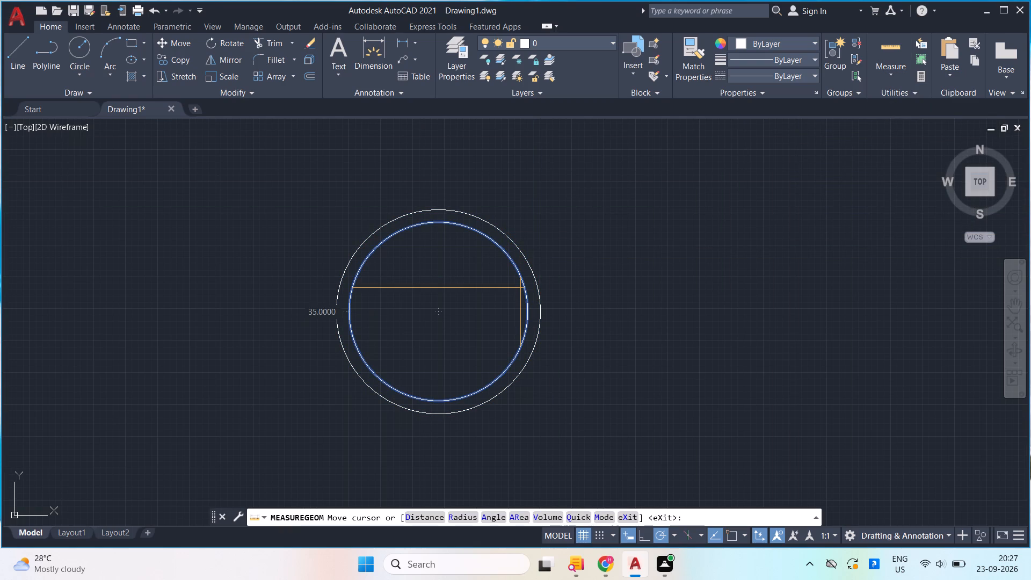
{"action": "key", "text": "Escape"}
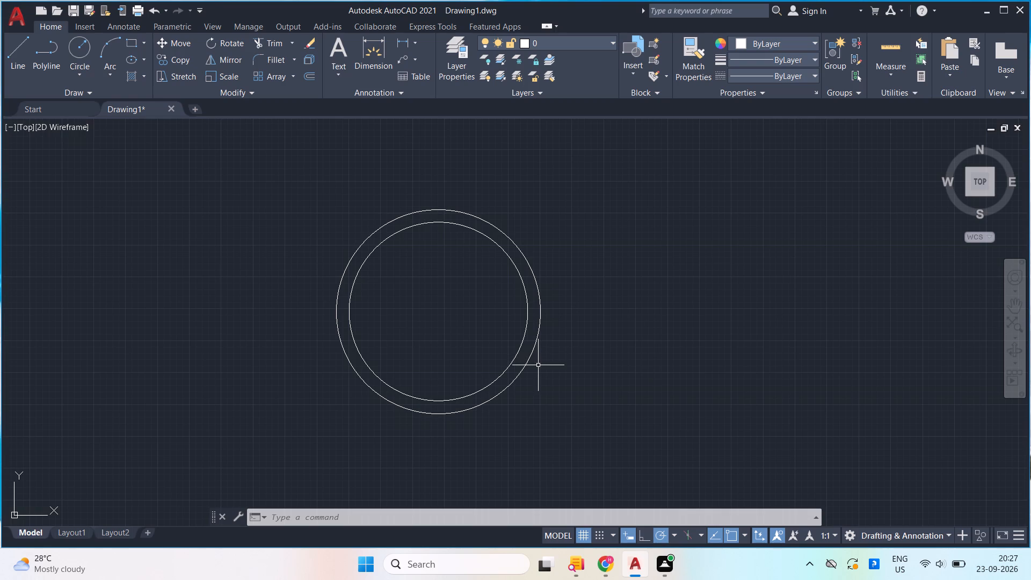
Draw a circle of radius 20 at the common centre of the two existing circles.
{"action": "key", "text": "c"}
{"action": "key", "text": "Return"}
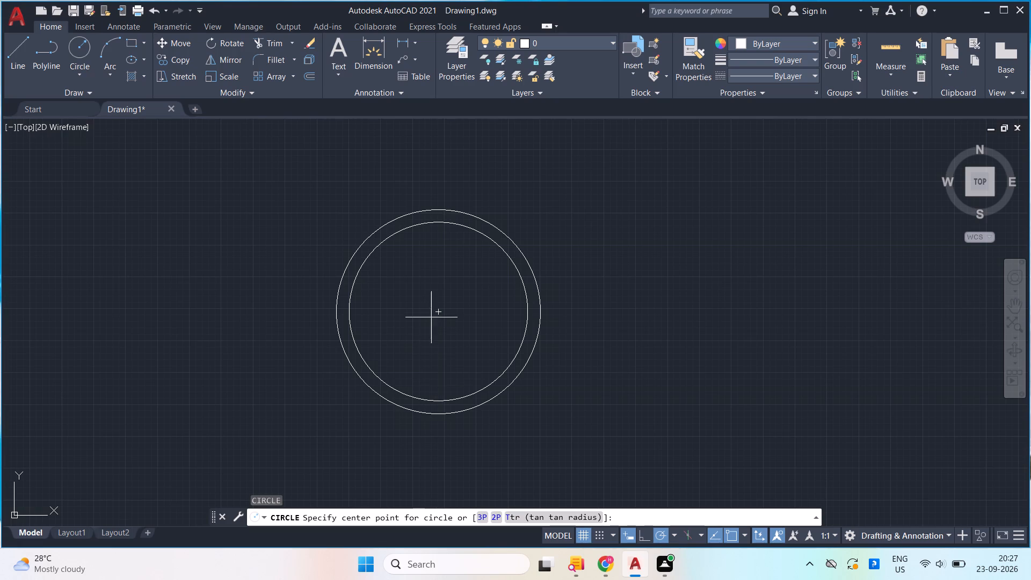
{"action": "left_click", "coordinate": [438, 311]}
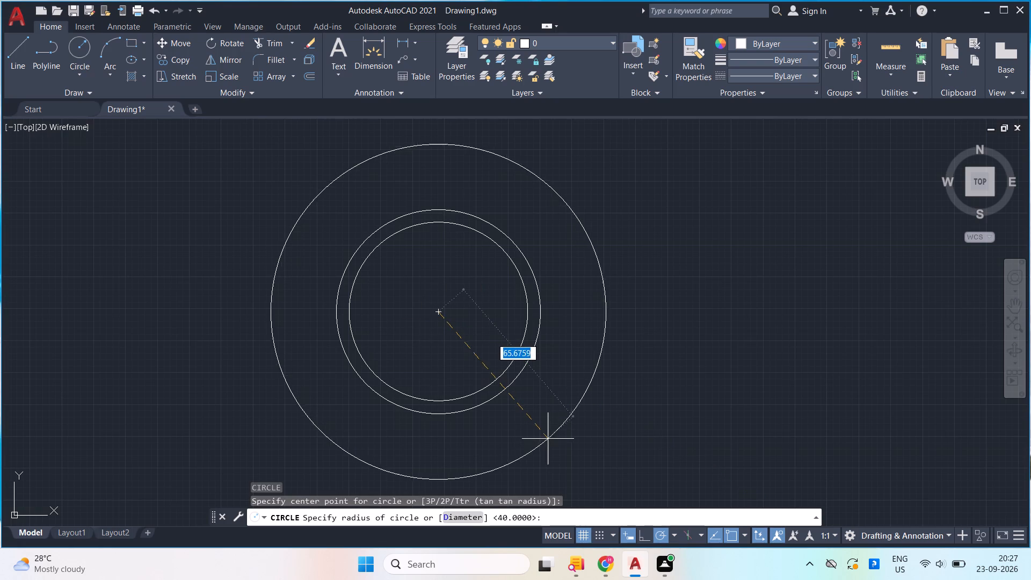
{"action": "type", "text": "20"}
{"action": "key", "text": "Return"}
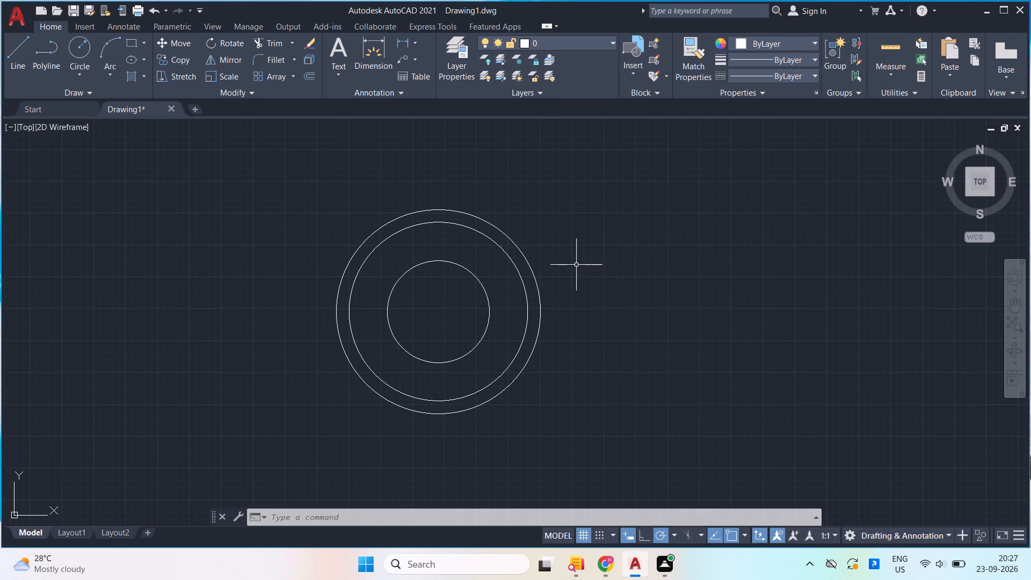
{"action": "left_click", "coordinate": [713, 199]}
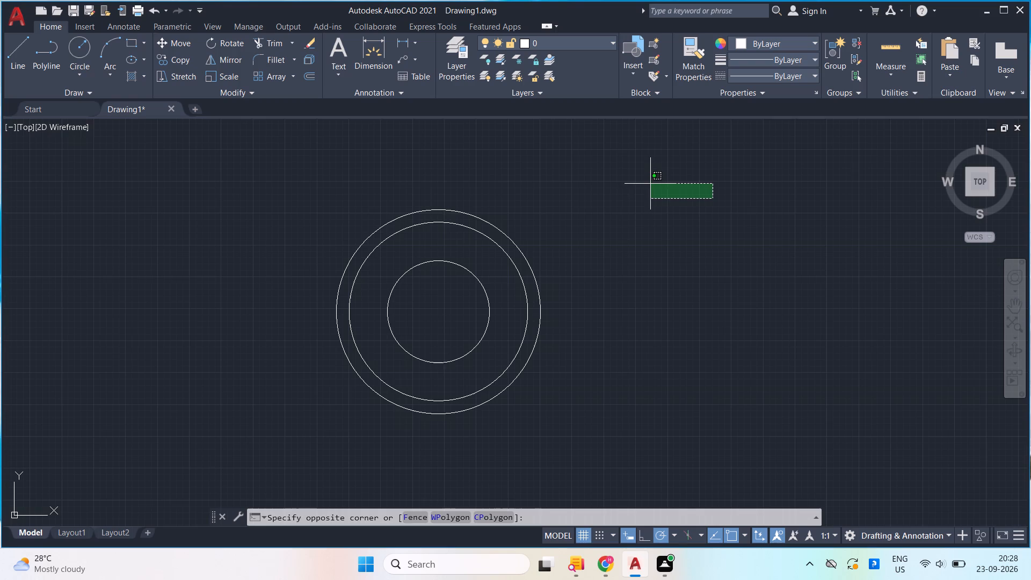
{"action": "left_click", "coordinate": [636, 190]}
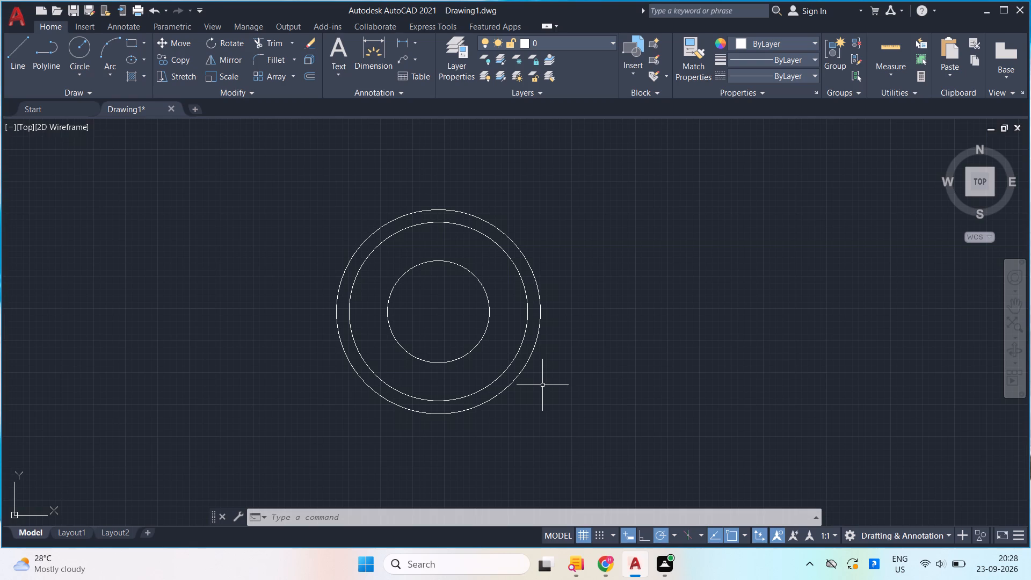
With Ortho on, draw a vertical line from the top quadrant of the radius 20 circle up to the radius 35 circle.
{"action": "key", "text": "l"}
{"action": "key", "text": "Return"}
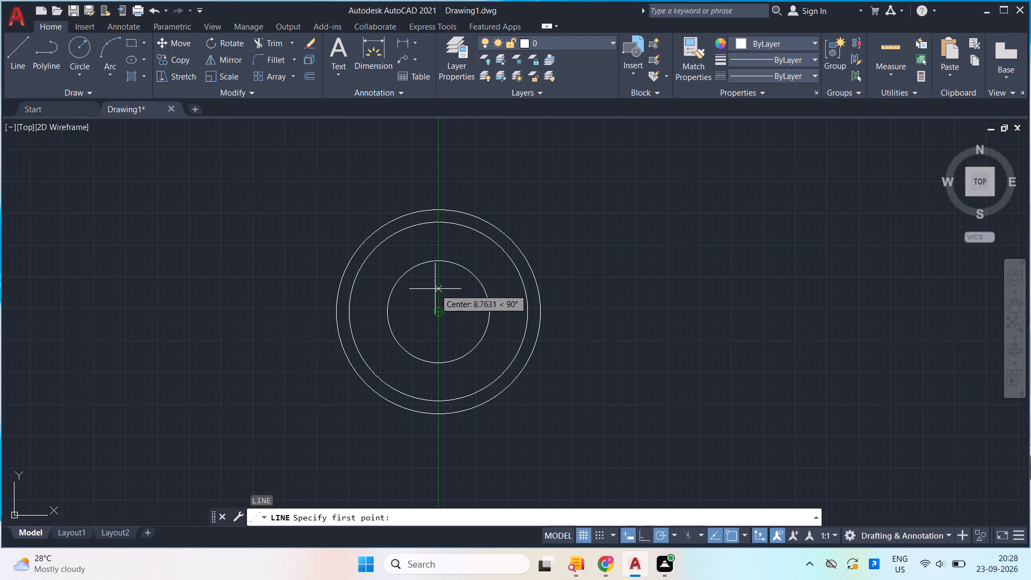
{"action": "left_click", "coordinate": [436, 261]}
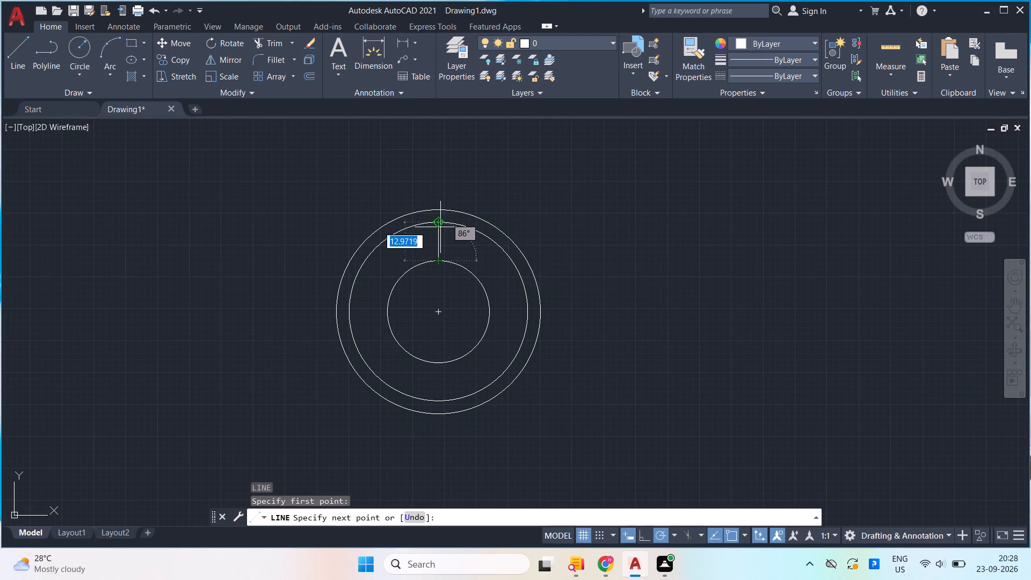
{"action": "left_click", "coordinate": [638, 538]}
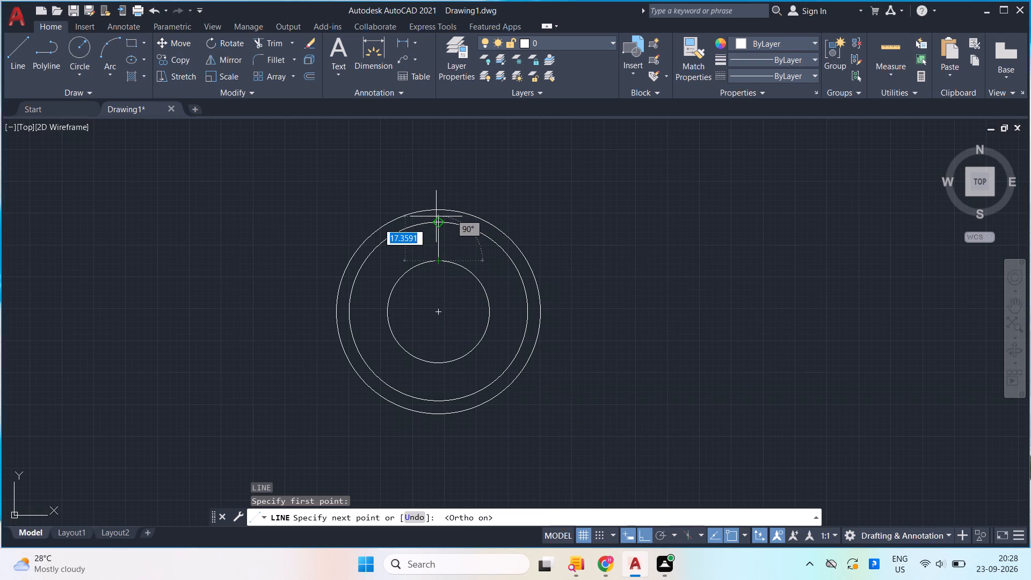
{"action": "left_click", "coordinate": [436, 216]}
{"action": "key", "text": "Escape"}
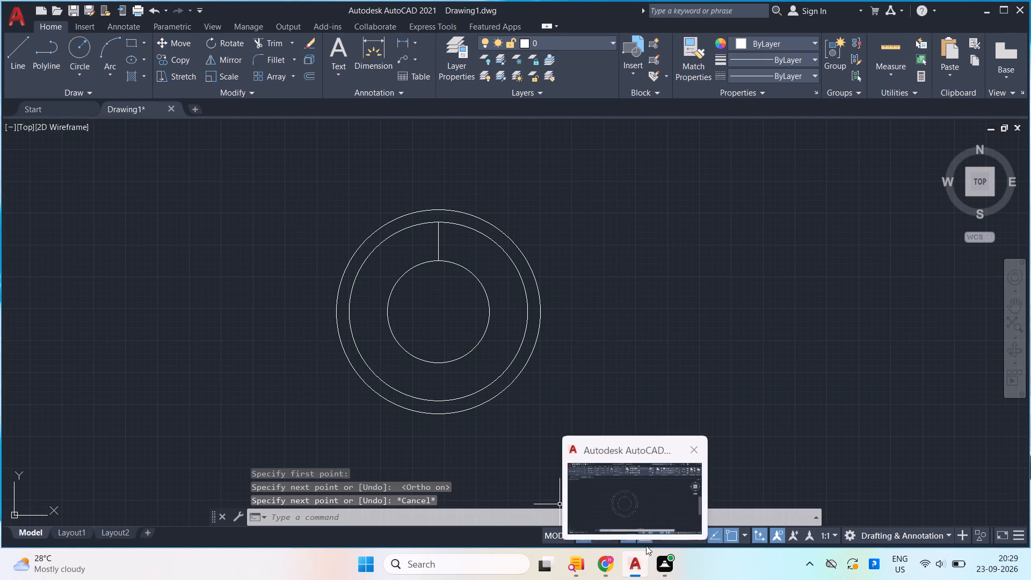
With Ortho off, draw a line from the common centre to the outermost circle at about 110°.
{"action": "left_click", "coordinate": [648, 542]}
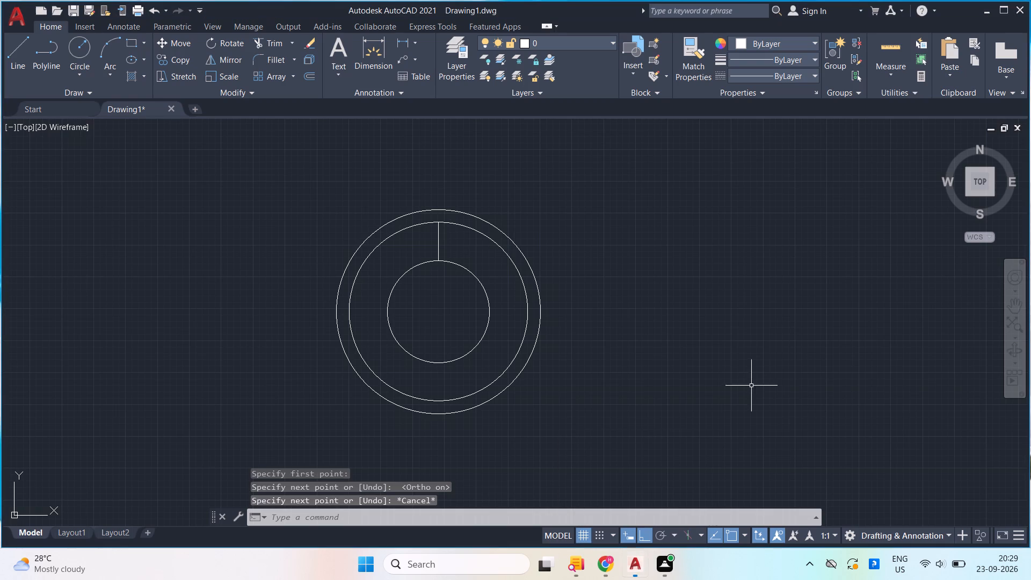
{"action": "left_click", "coordinate": [645, 529]}
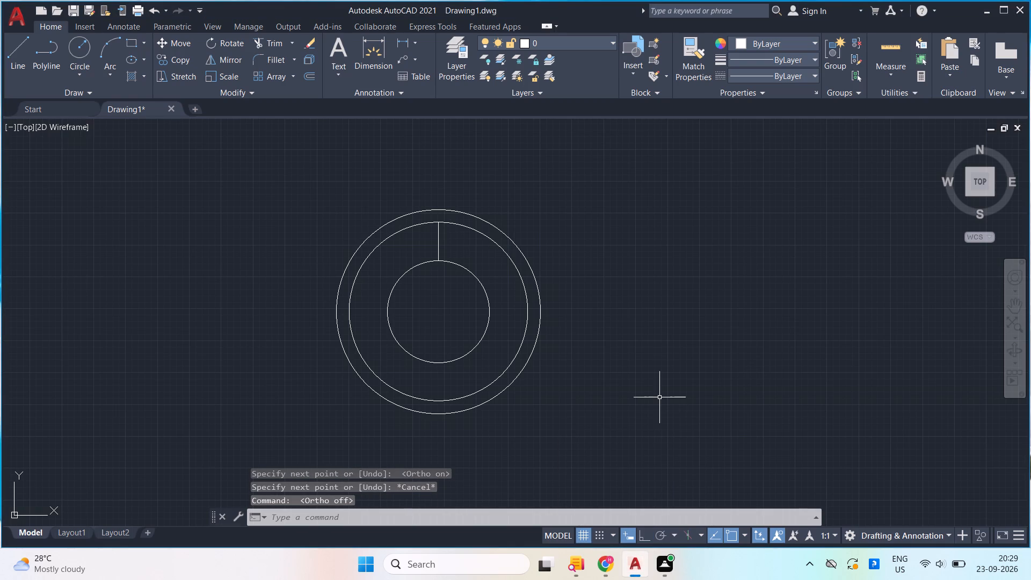
{"action": "key", "text": "l"}
{"action": "key", "text": "Return"}
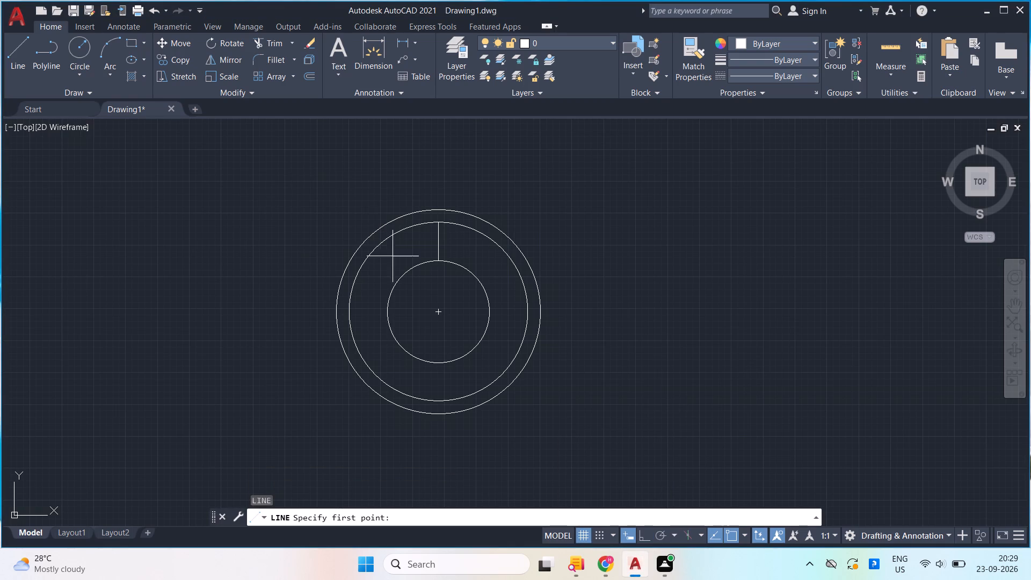
{"action": "left_click", "coordinate": [439, 309]}
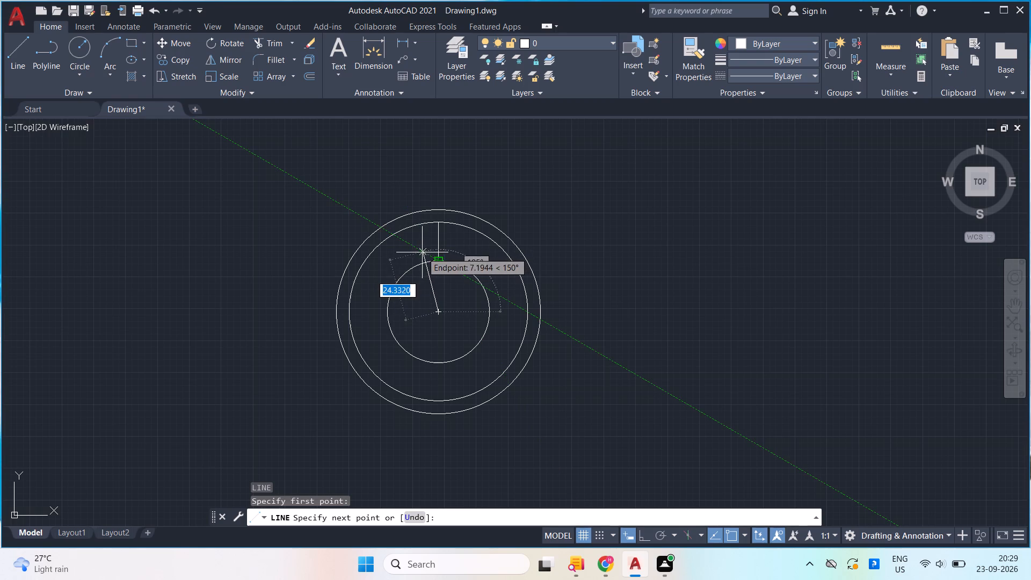
{"action": "left_click", "coordinate": [404, 221]}
{"action": "key", "text": "space"}
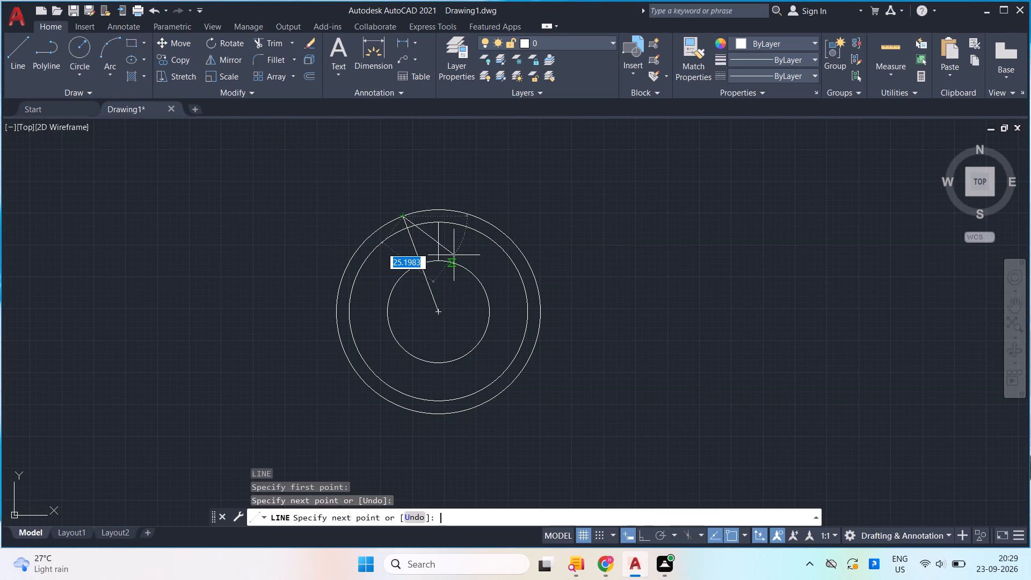
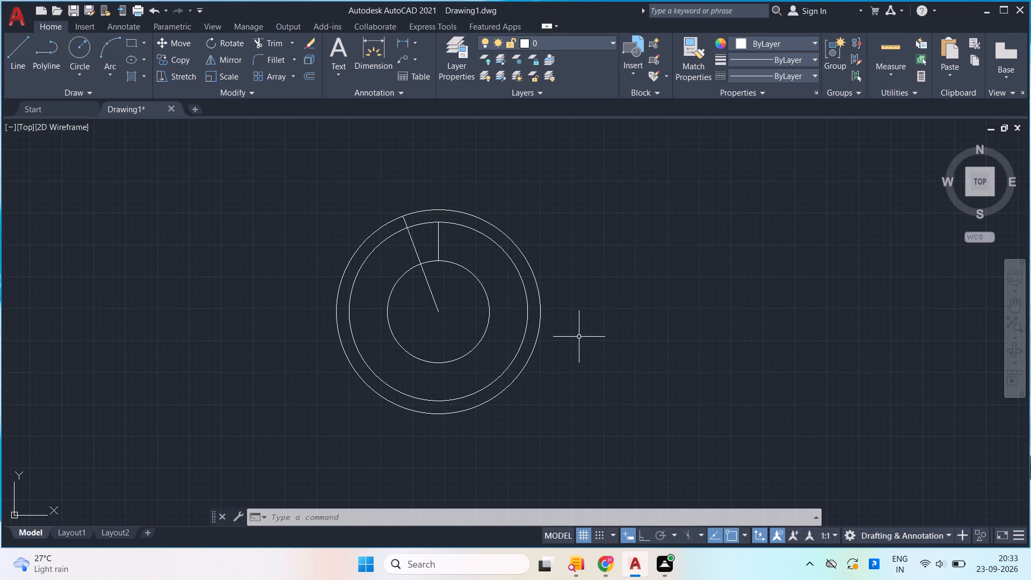
Draw a circle of radius 10 at the common centre of the existing concentric circles.
{"action": "scroll", "coordinate": [579, 337], "scroll_direction": "up", "scroll_amount": 1}
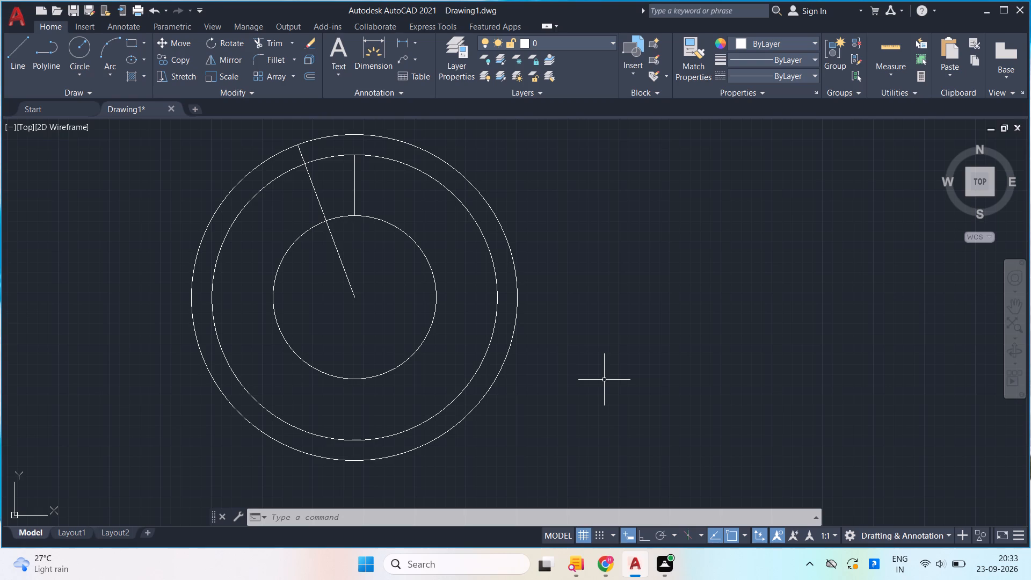
{"action": "scroll", "coordinate": [603, 381], "scroll_direction": "up", "scroll_amount": 1}
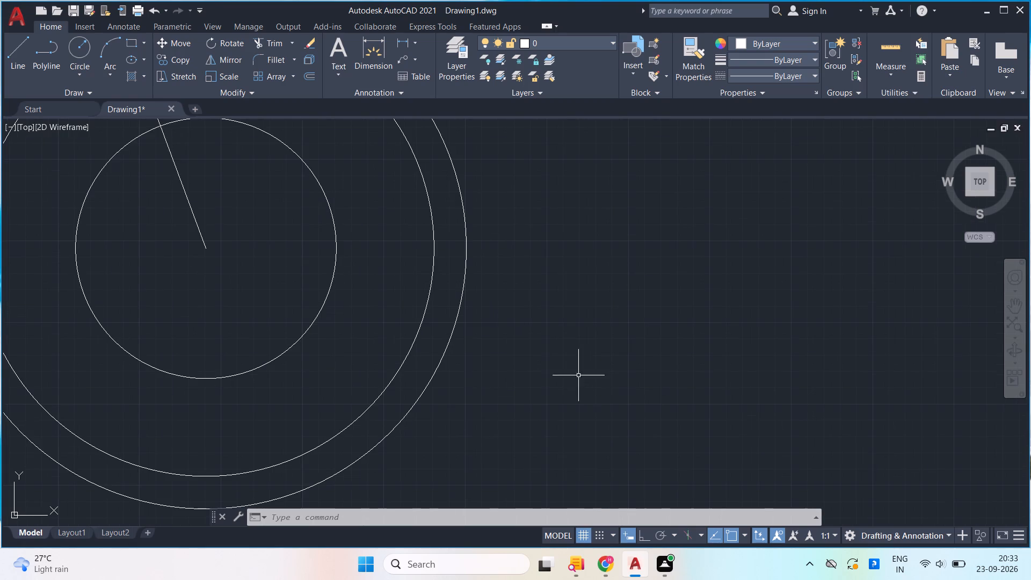
{"action": "scroll", "coordinate": [545, 377], "scroll_direction": "down", "scroll_amount": 1}
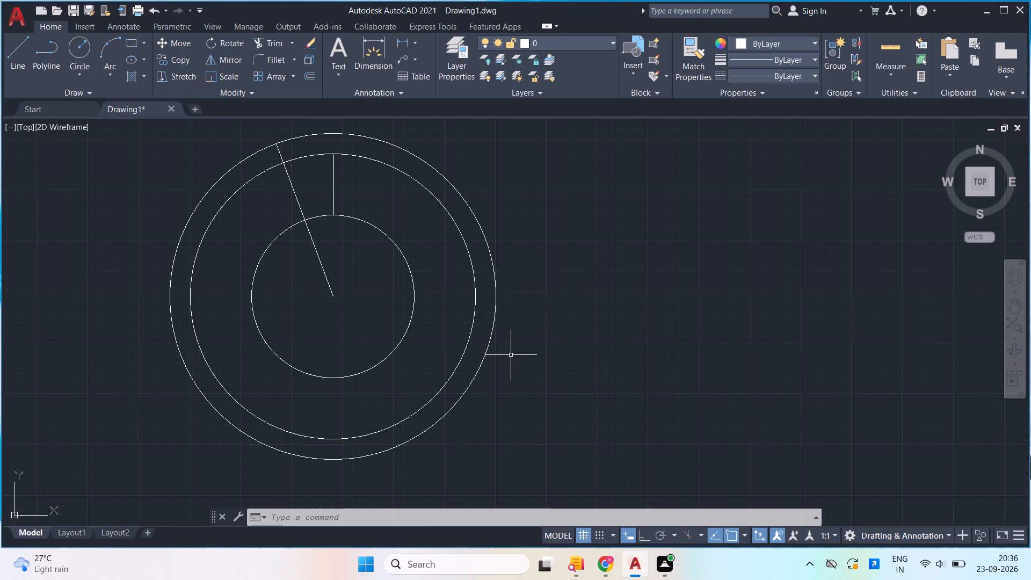
{"action": "key", "text": "c"}
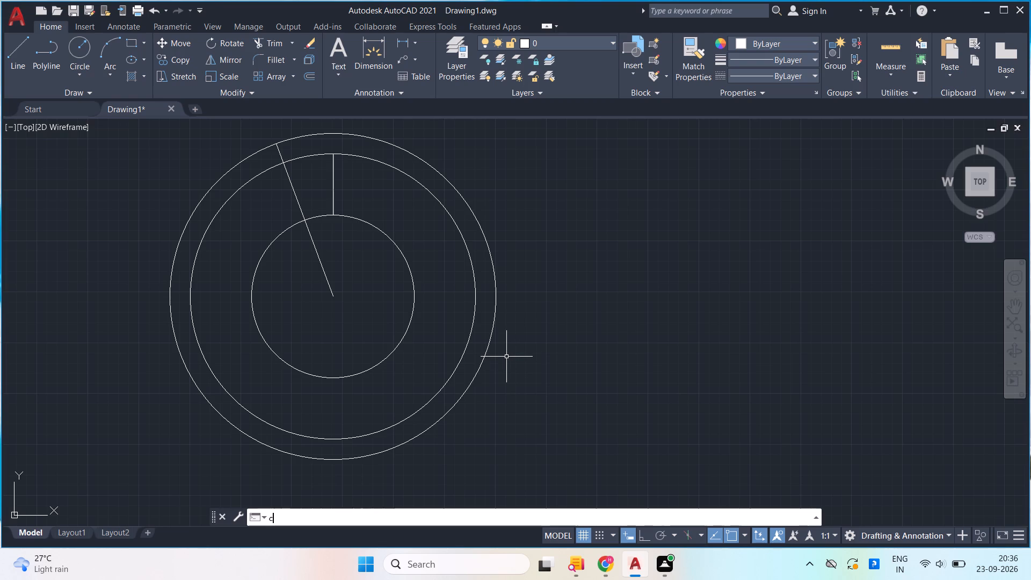
{"action": "key", "text": "Return"}
{"action": "left_click", "coordinate": [331, 300]}
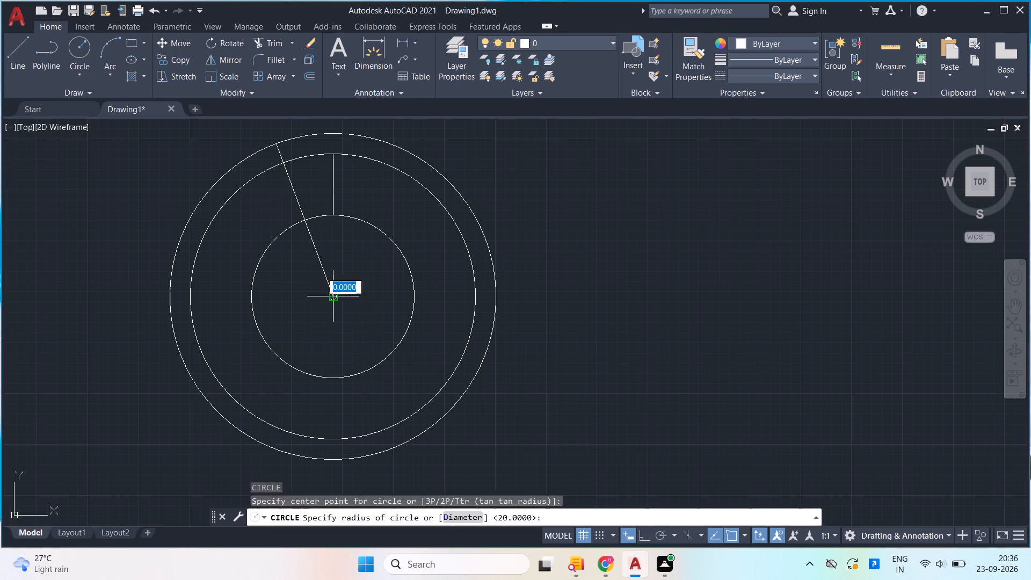
{"action": "type", "text": "10"}
{"action": "key", "text": "Return"}
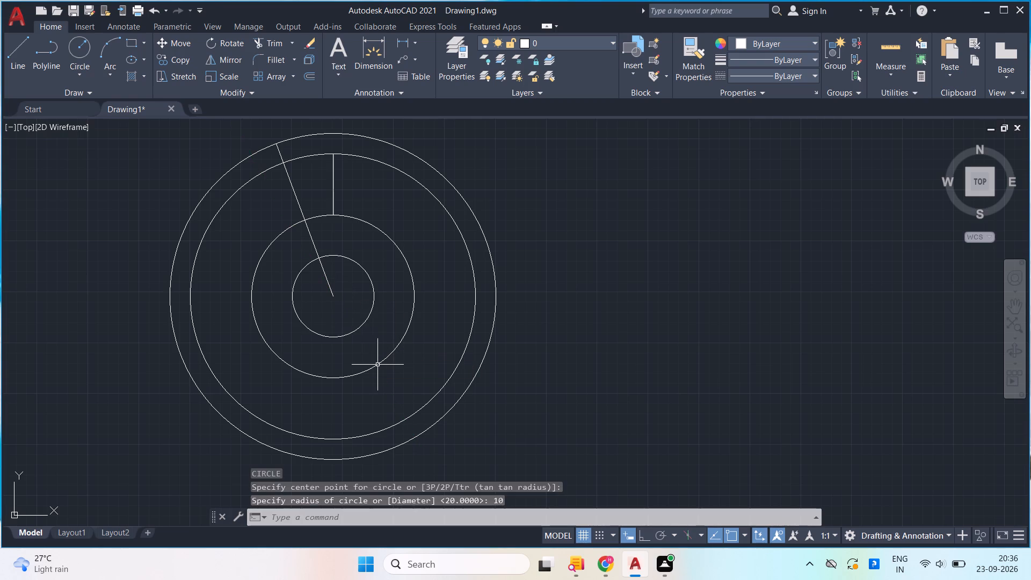
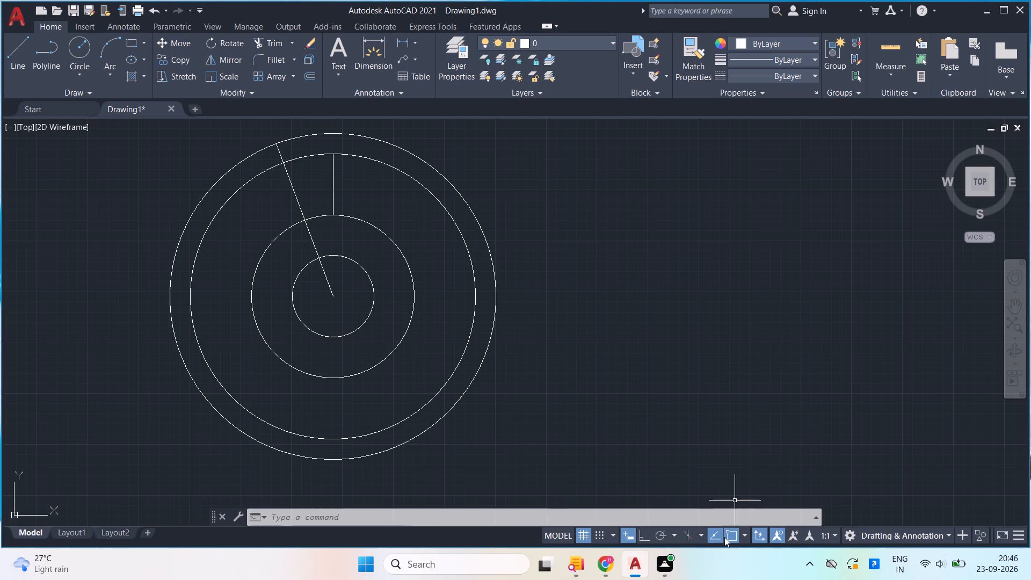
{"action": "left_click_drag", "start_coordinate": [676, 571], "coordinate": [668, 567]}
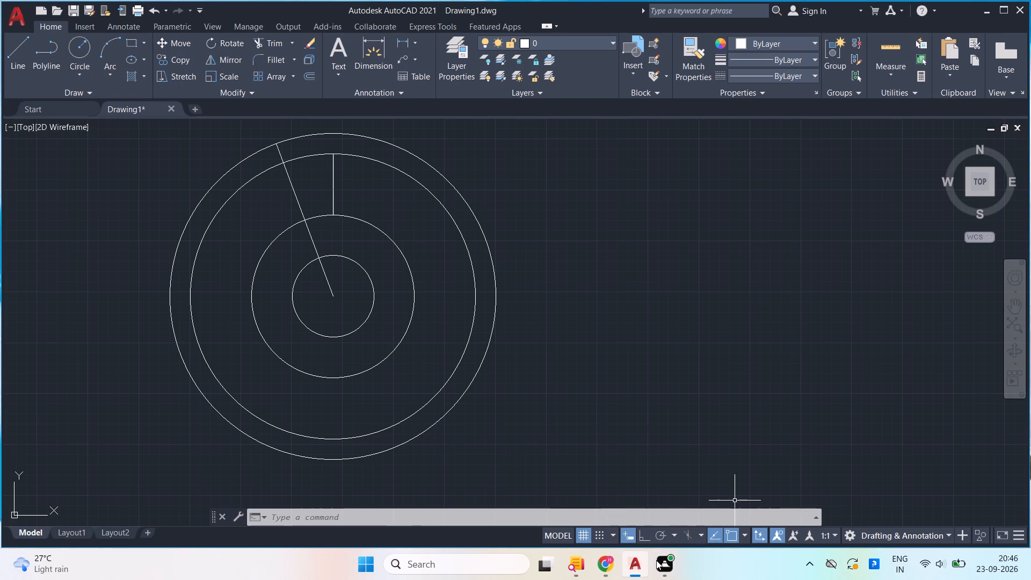
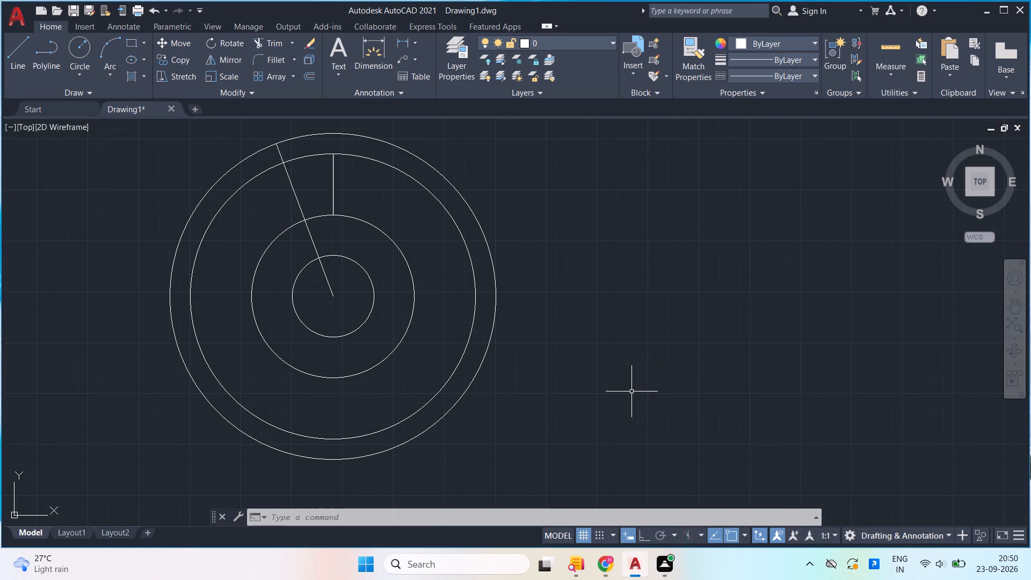
Draw a circle of radius 7.5 centred on the midpoint of the short vertical line between the radius 20 and 35 circles.
{"action": "key", "text": "c"}
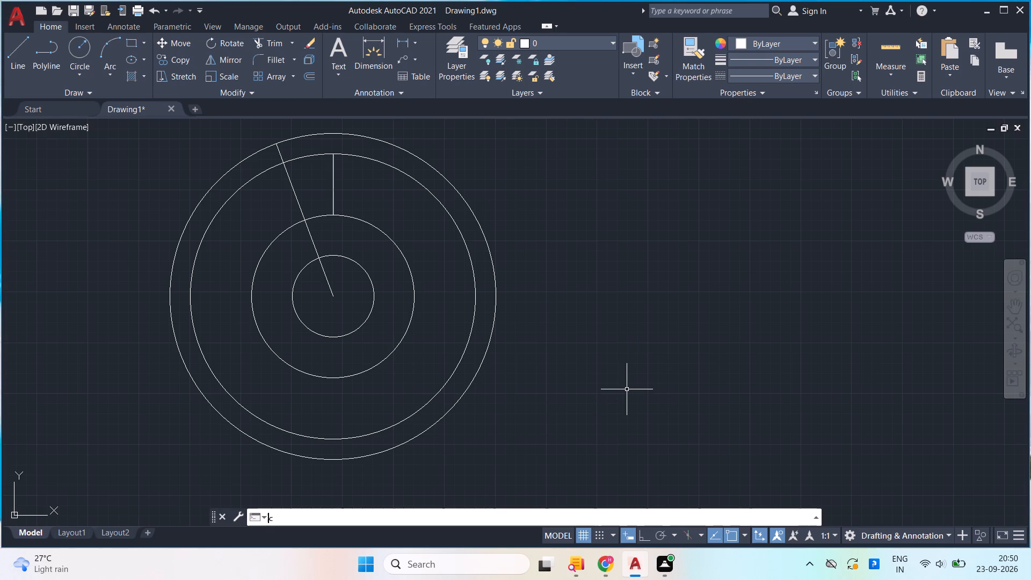
{"action": "key", "text": "Return"}
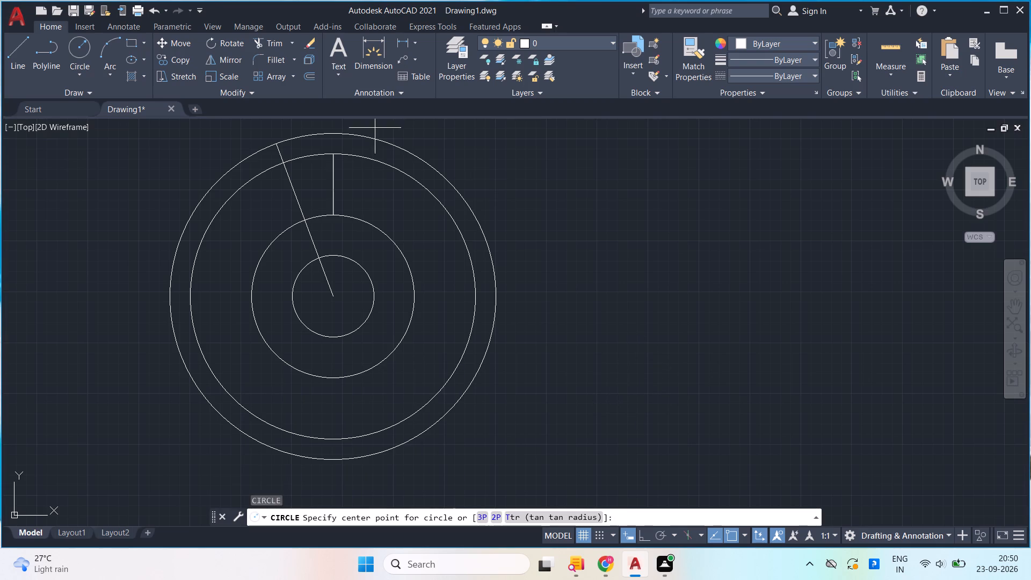
{"action": "left_click", "coordinate": [329, 183]}
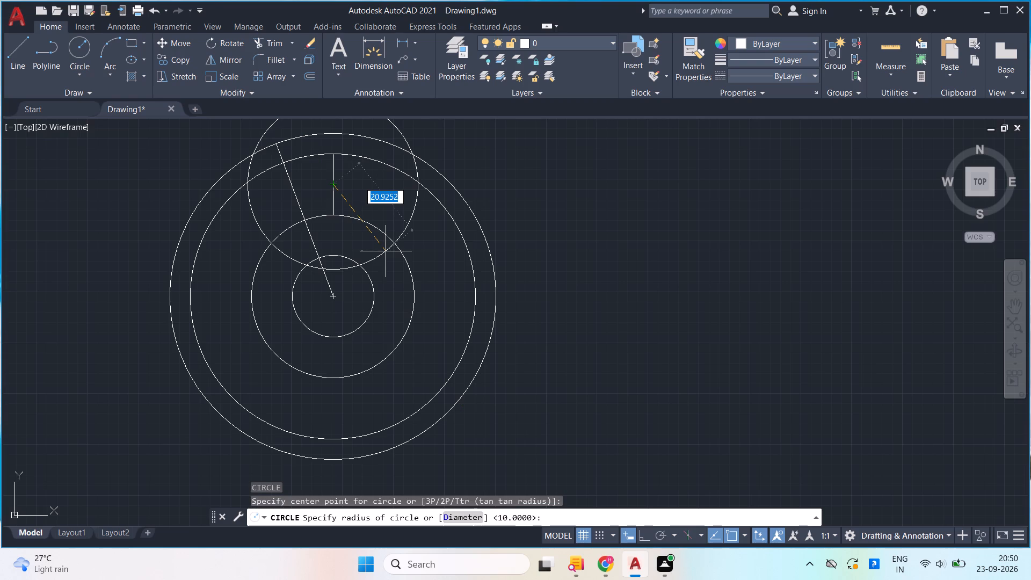
{"action": "type", "text": "7.5"}
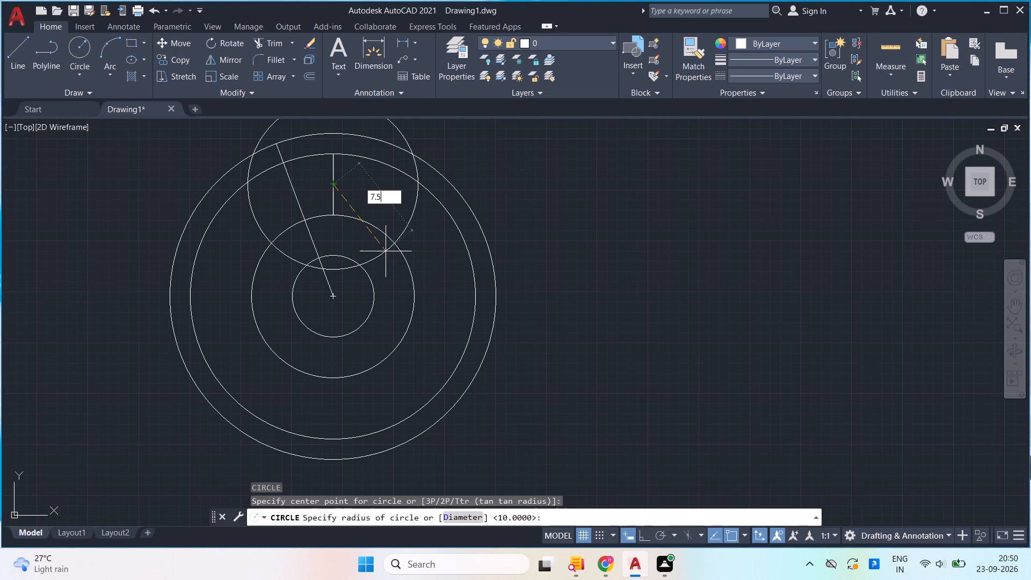
{"action": "key", "text": "Return"}
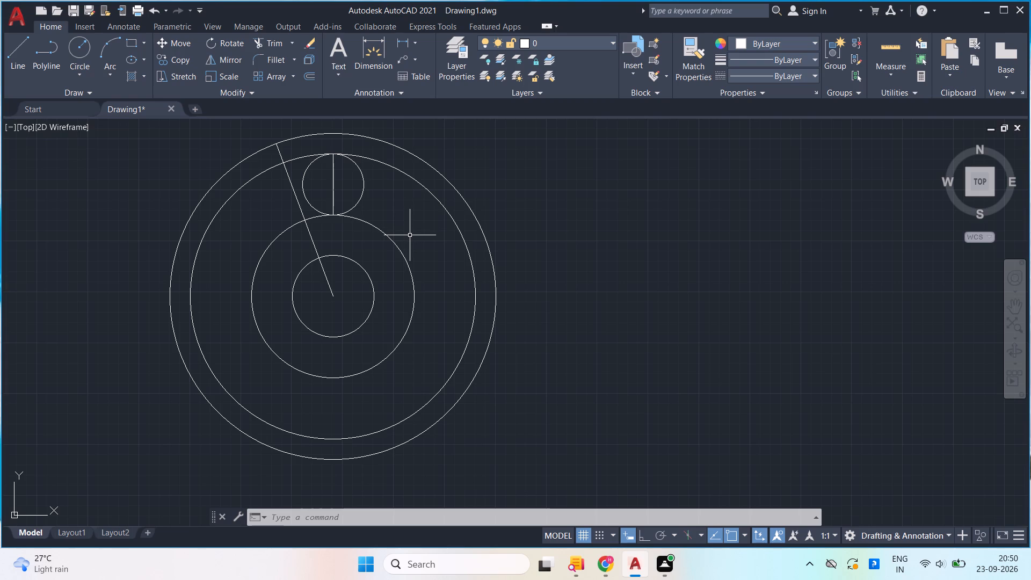
Draw a second radial line from the common centre toward the upper left, ending just beyond the radius 35 circle.
{"action": "key", "text": "l"}
{"action": "key", "text": "Return"}
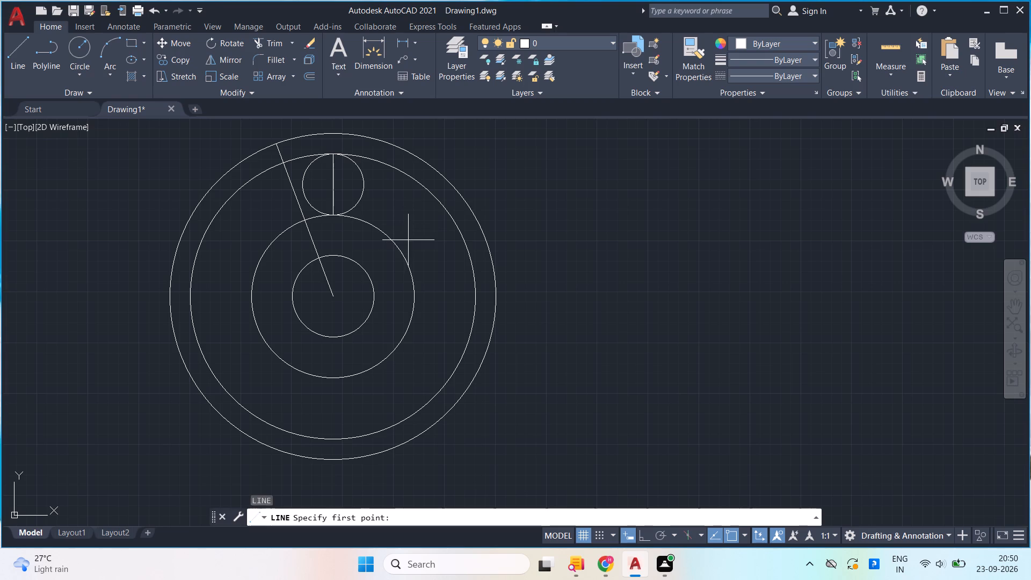
{"action": "left_click", "coordinate": [335, 298]}
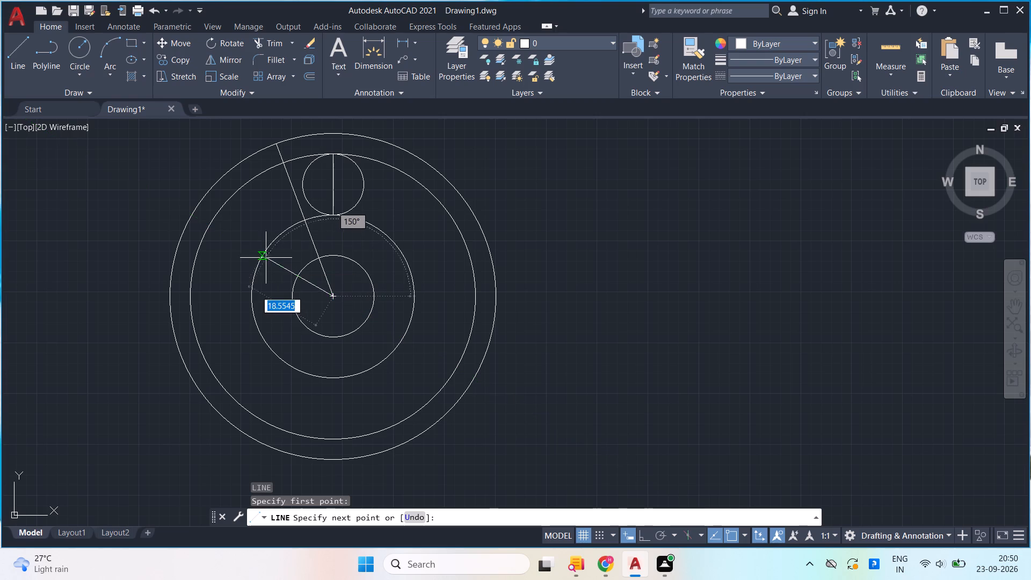
{"action": "left_click", "coordinate": [205, 215]}
{"action": "key", "text": "space"}
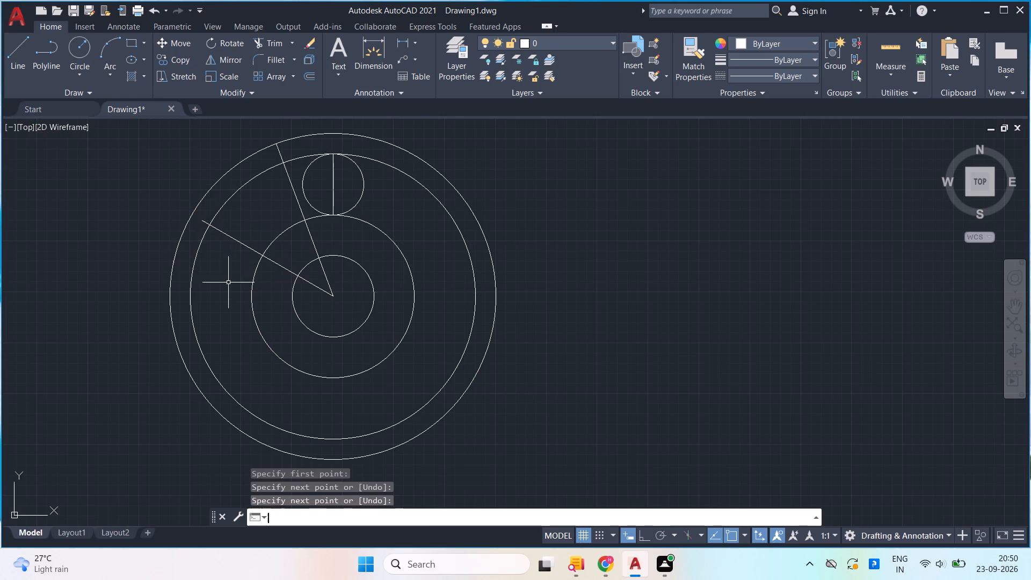
Trim the end of the new radial line that extends beyond the radius 35 circle.
{"action": "type", "text": "t"}
{"action": "key", "text": "r"}
{"action": "key", "text": "Return"}
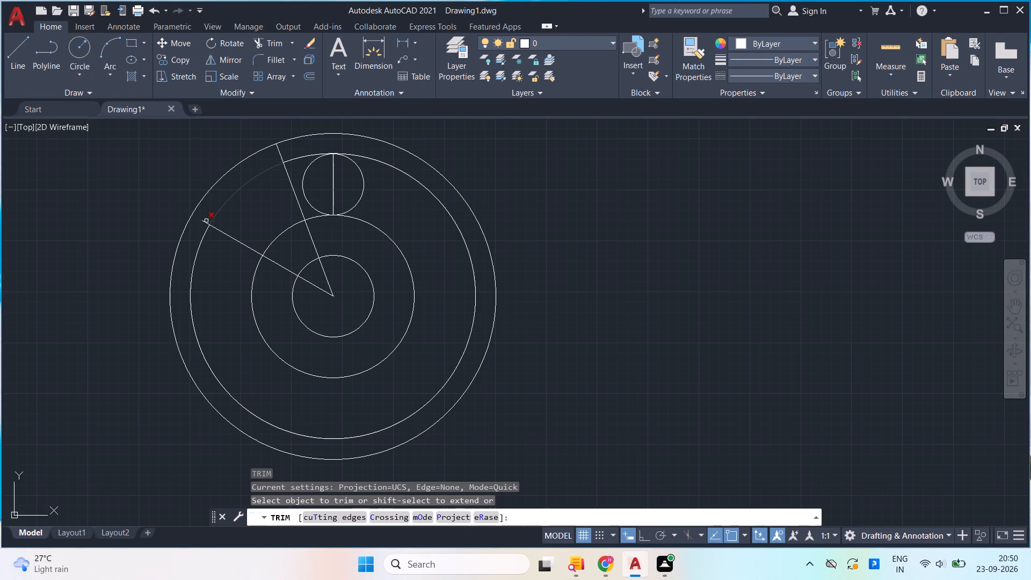
{"action": "left_click", "coordinate": [206, 221]}
{"action": "key", "text": "Escape"}
{"action": "key", "text": "Escape"}
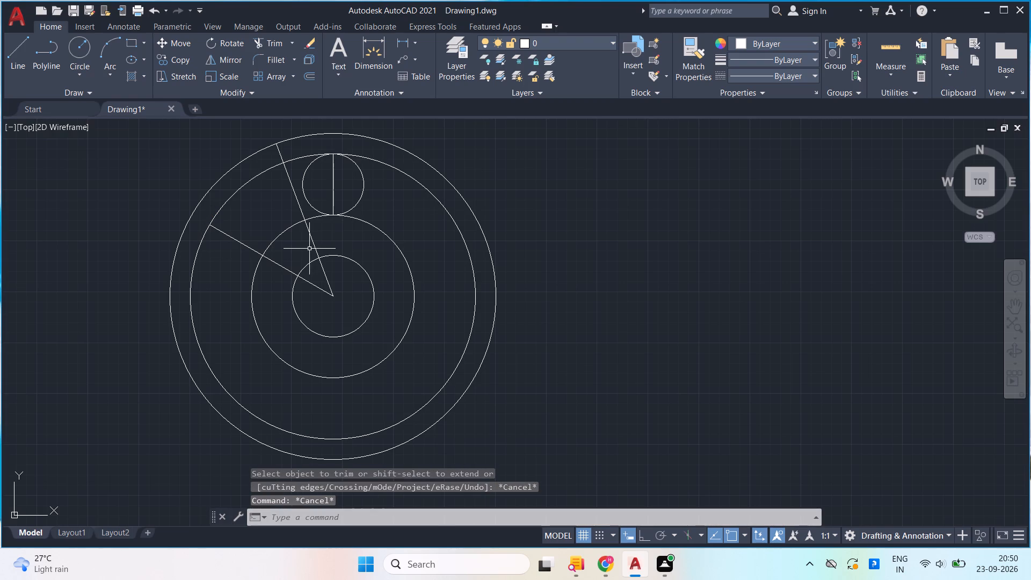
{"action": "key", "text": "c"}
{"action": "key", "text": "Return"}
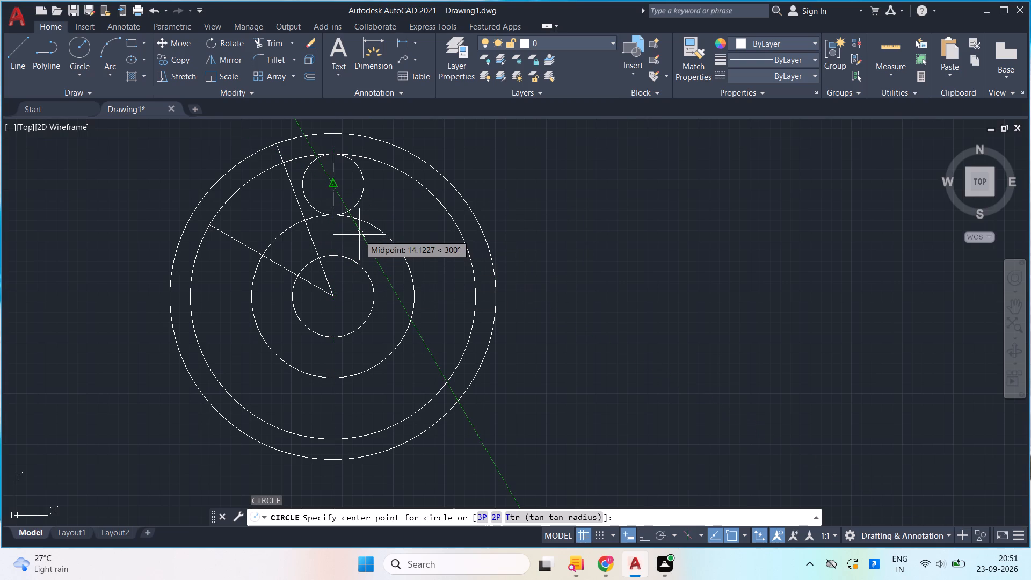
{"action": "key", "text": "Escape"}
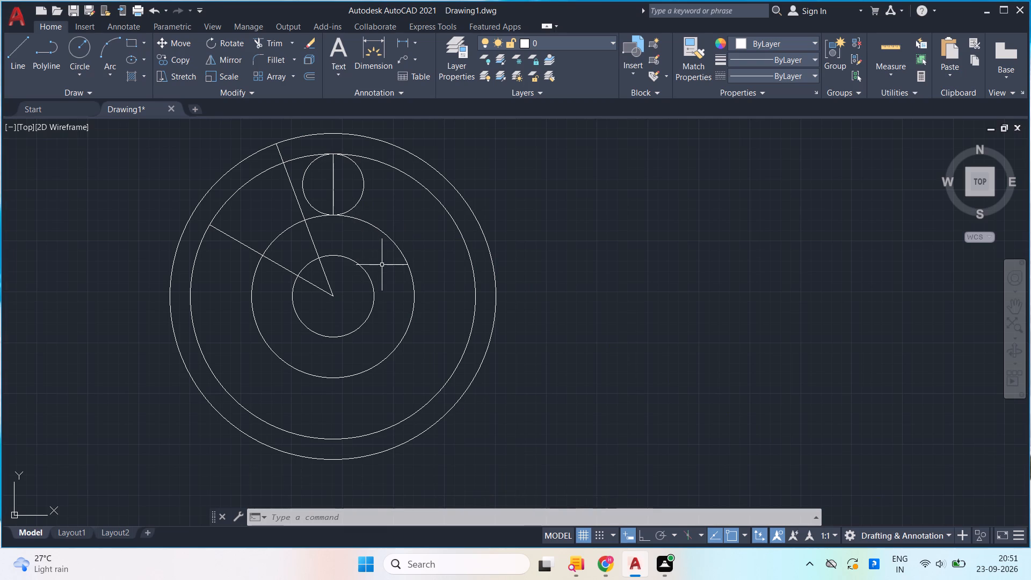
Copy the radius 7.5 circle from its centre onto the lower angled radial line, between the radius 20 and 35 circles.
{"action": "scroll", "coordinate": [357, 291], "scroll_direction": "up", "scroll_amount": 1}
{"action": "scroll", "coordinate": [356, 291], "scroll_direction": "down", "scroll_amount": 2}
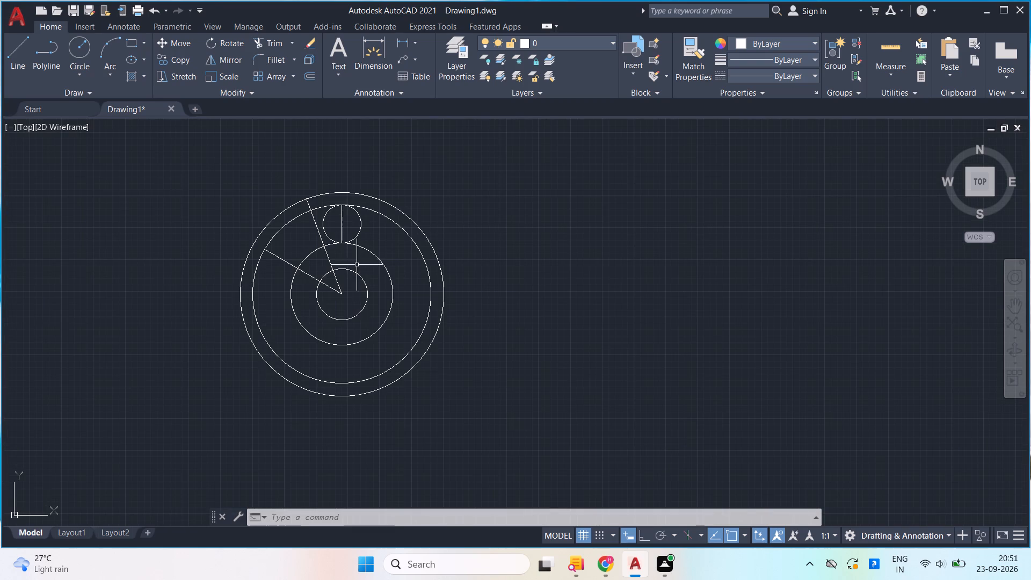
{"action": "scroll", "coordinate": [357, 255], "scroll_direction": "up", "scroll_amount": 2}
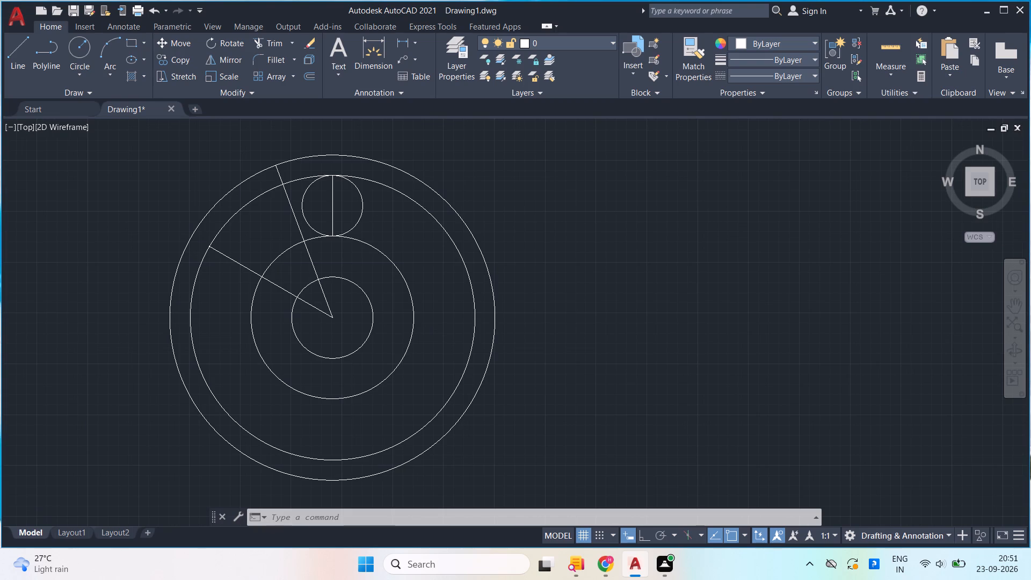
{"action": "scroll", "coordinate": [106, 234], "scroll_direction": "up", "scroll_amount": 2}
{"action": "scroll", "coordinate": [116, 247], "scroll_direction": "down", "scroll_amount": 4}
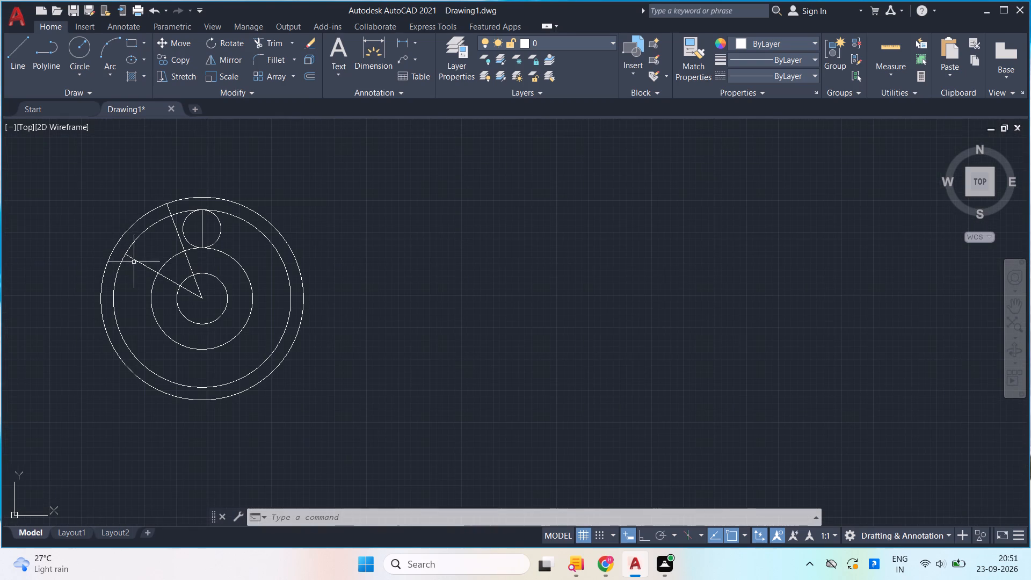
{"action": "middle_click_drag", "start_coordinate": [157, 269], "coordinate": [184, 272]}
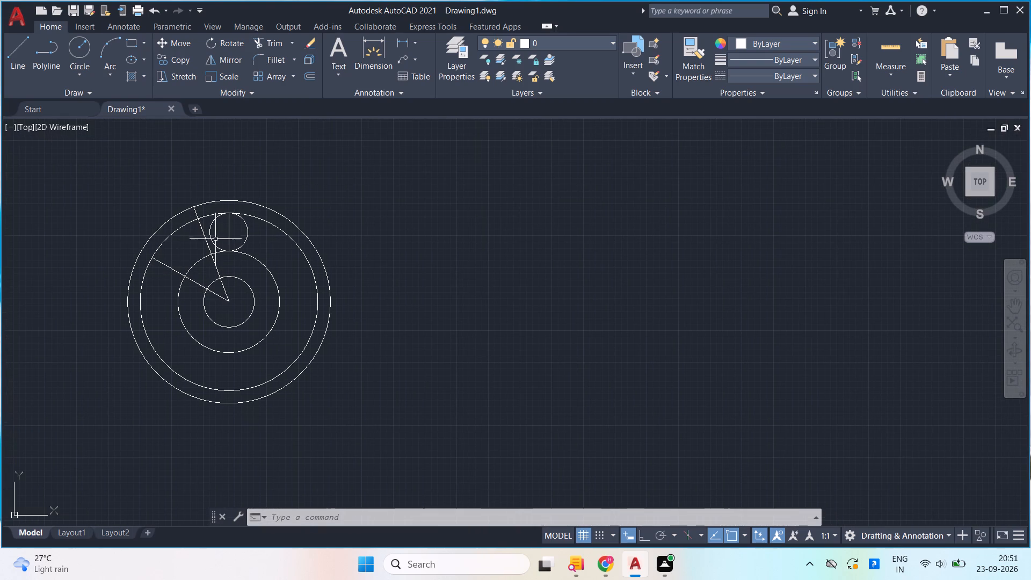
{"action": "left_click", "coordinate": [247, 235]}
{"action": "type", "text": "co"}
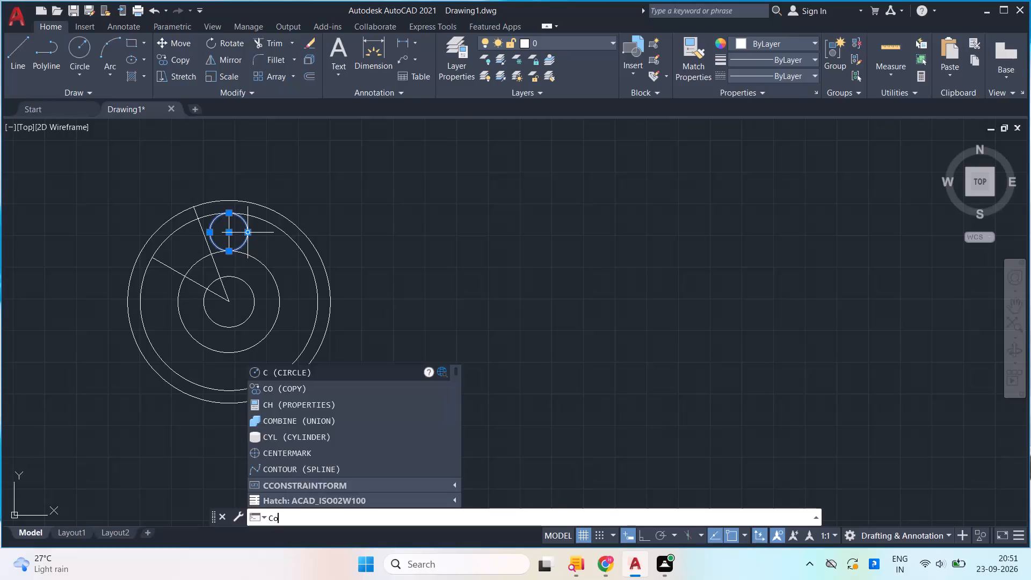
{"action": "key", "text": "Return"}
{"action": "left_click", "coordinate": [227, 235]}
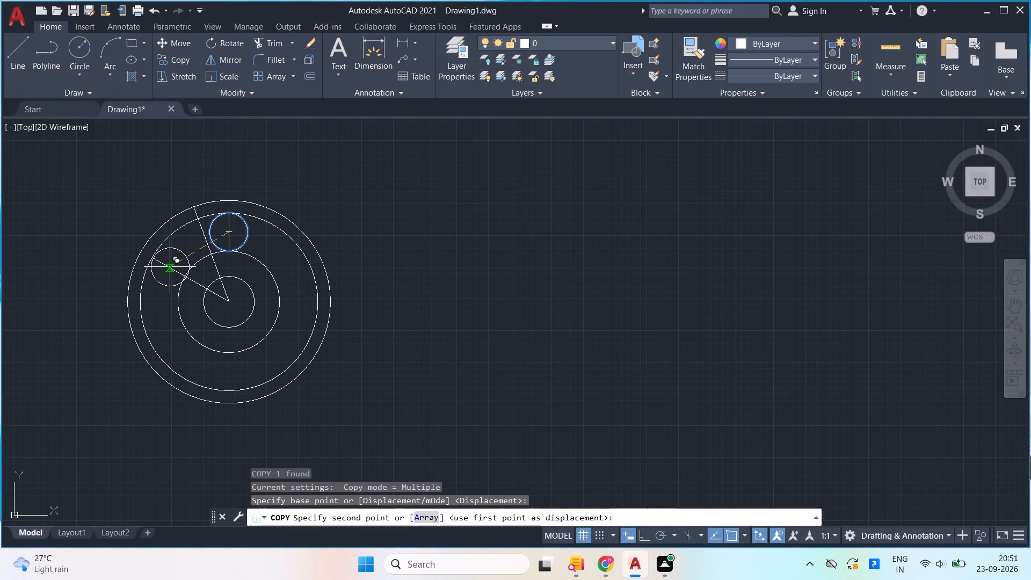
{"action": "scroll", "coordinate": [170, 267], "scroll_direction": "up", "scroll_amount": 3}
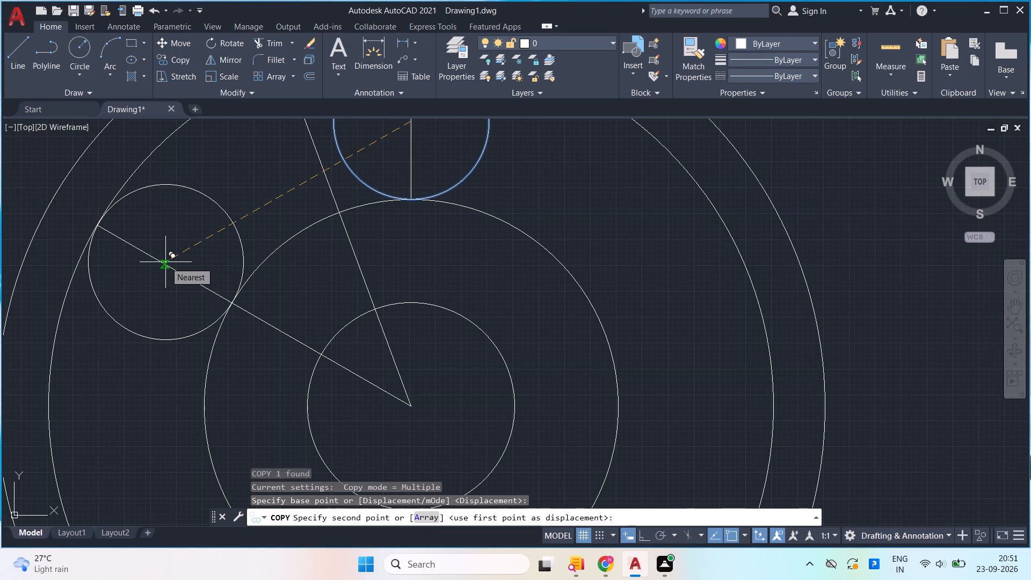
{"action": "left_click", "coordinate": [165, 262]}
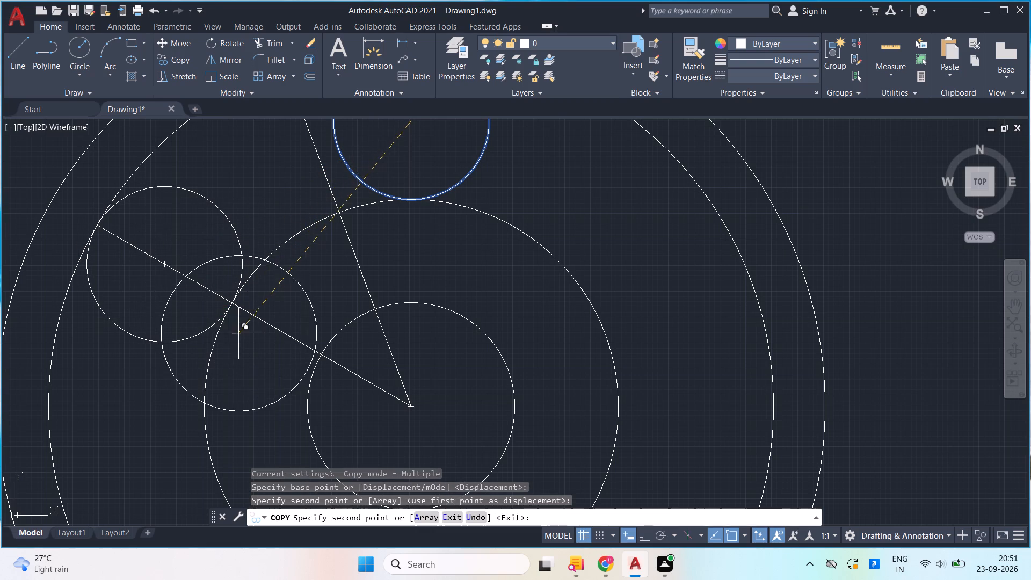
Examine closely where the copied circle meets the radius 20 circle and the radial line, and end the Copy command.
{"action": "scroll", "coordinate": [237, 328], "scroll_direction": "up", "scroll_amount": 7}
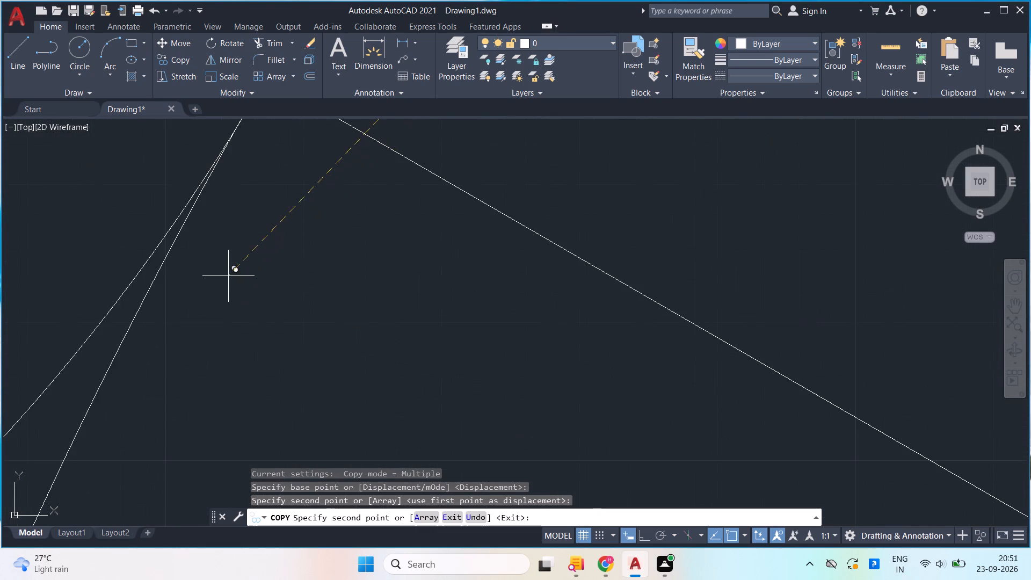
{"action": "middle_click_drag", "start_coordinate": [231, 284], "coordinate": [280, 503]}
{"action": "scroll", "coordinate": [311, 294], "scroll_direction": "up", "scroll_amount": 5}
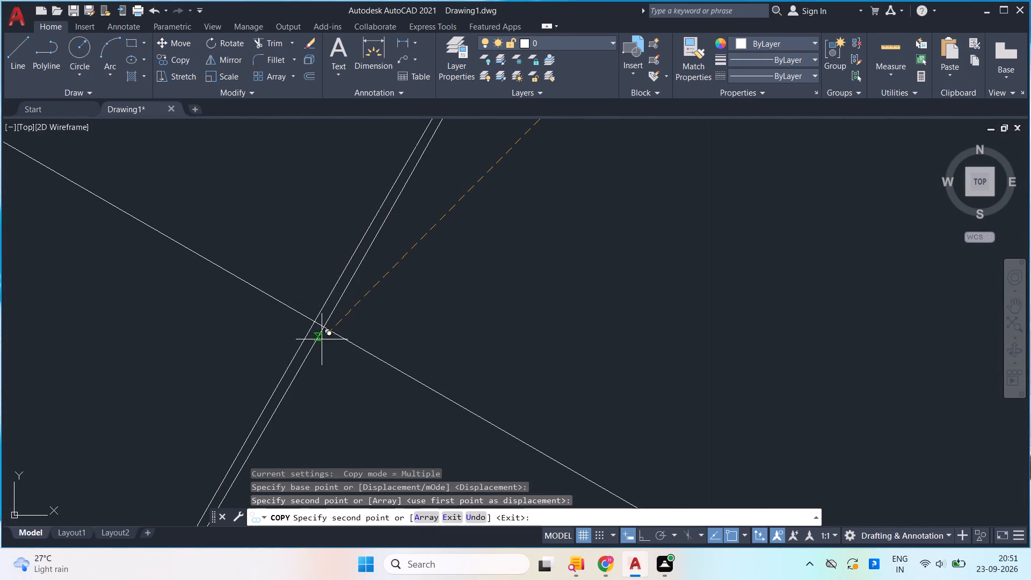
{"action": "scroll", "coordinate": [322, 340], "scroll_direction": "down", "scroll_amount": 17}
{"action": "scroll", "coordinate": [315, 366], "scroll_direction": "up", "scroll_amount": 3}
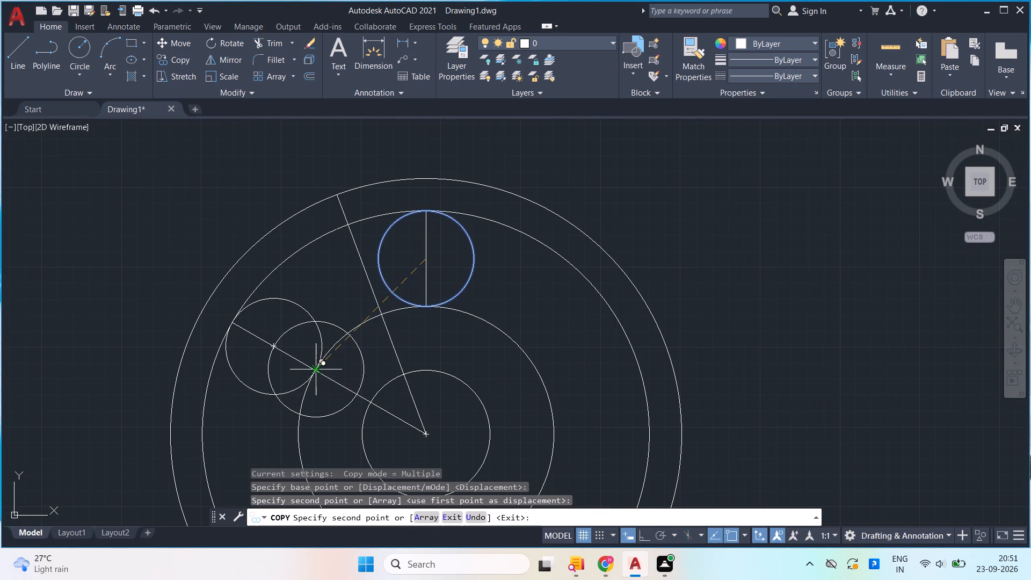
{"action": "key", "text": "Escape"}
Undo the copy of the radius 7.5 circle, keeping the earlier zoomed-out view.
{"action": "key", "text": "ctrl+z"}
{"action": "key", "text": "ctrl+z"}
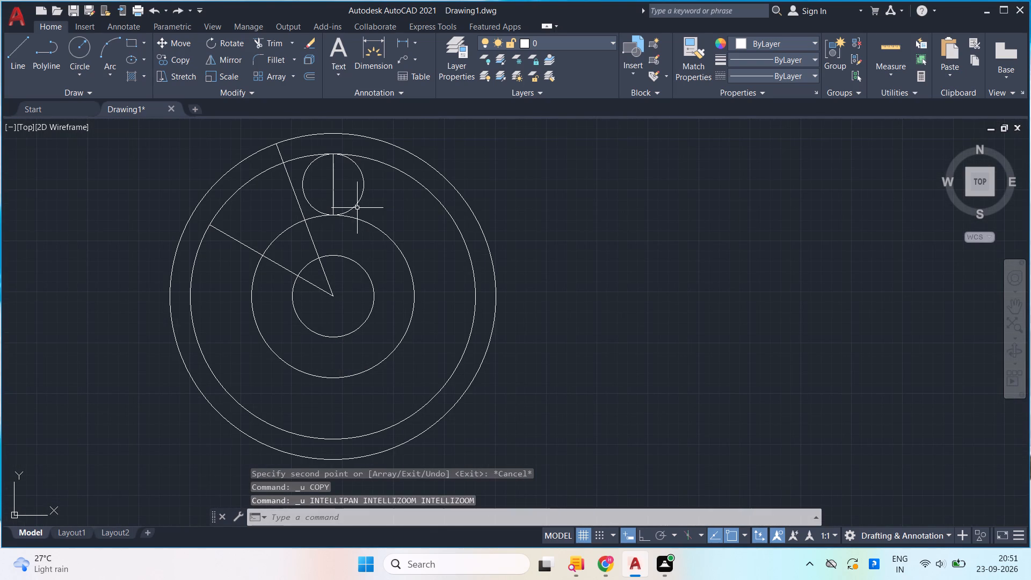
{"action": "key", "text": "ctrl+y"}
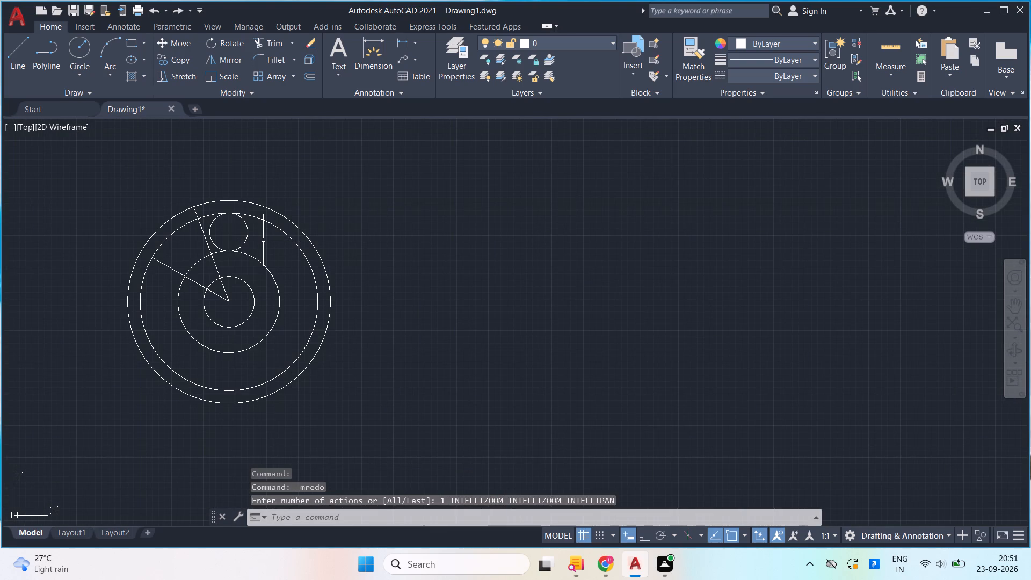
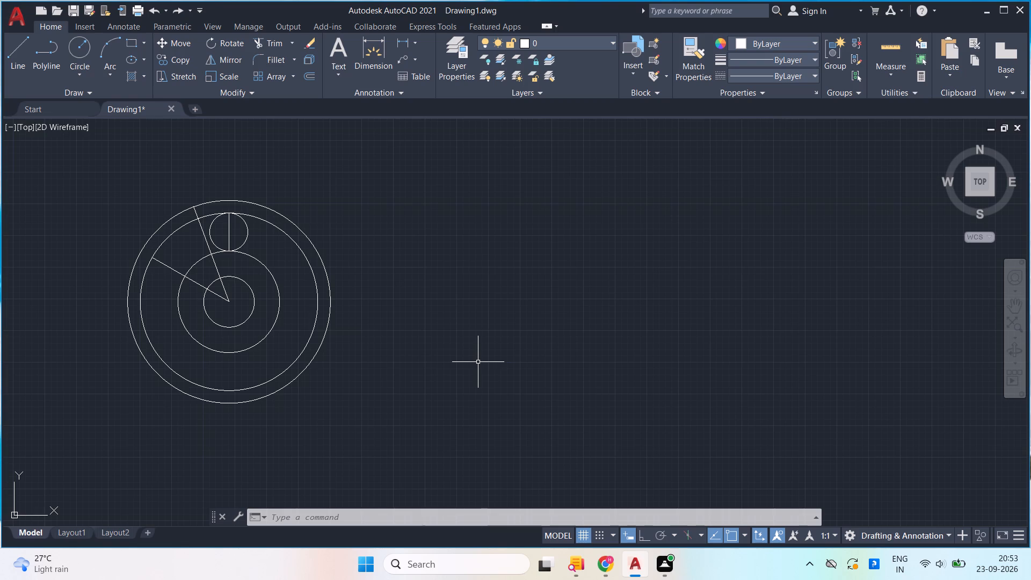
Measure the distance from the common centre of the concentric circles to the centre of the radius 7.5 circle.
{"action": "scroll", "coordinate": [459, 323], "scroll_direction": "up", "scroll_amount": 1}
{"action": "middle_click_drag", "start_coordinate": [459, 323], "coordinate": [514, 375]}
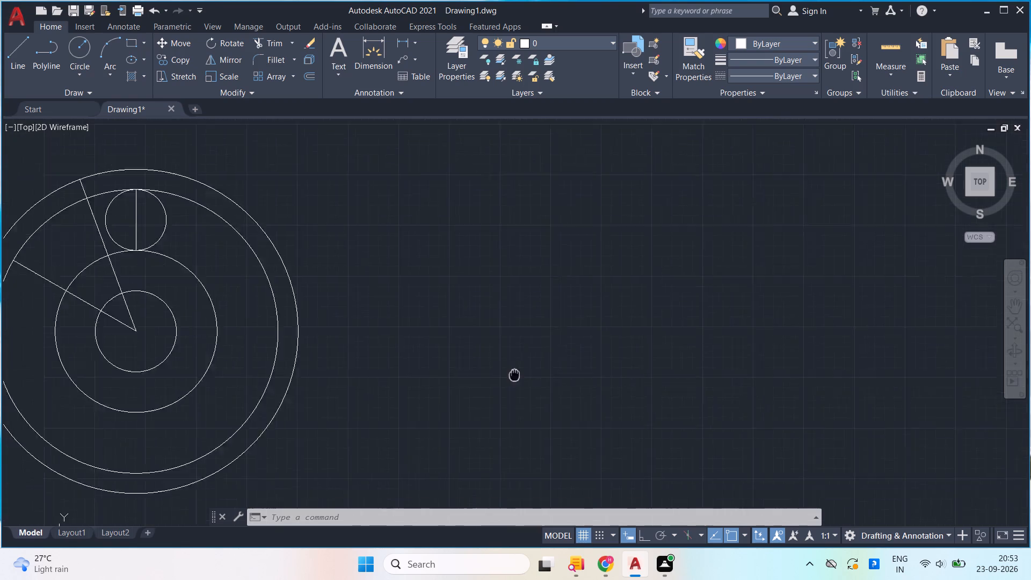
{"action": "middle_click_drag", "start_coordinate": [514, 375], "coordinate": [657, 427]}
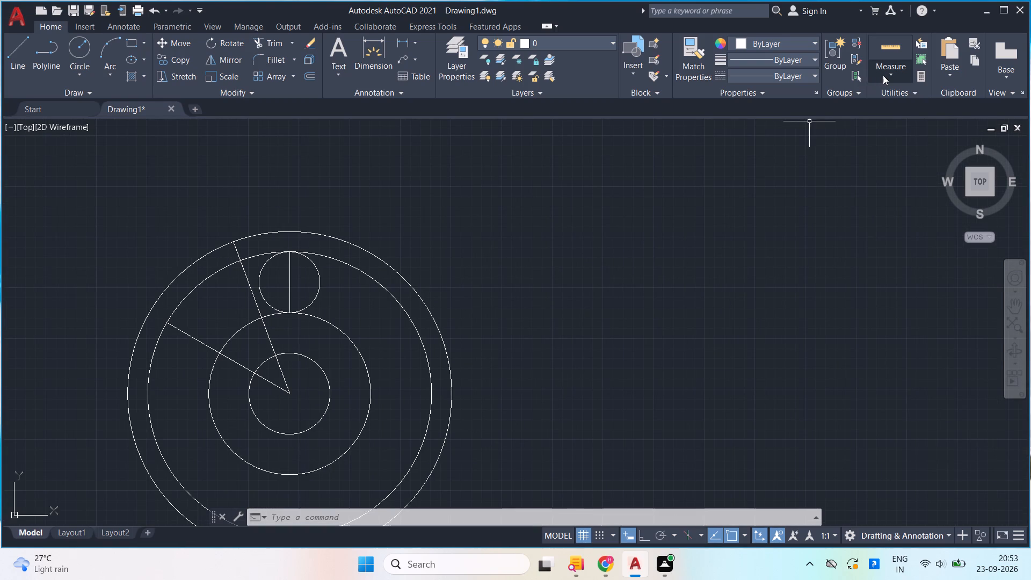
{"action": "left_click", "coordinate": [883, 75]}
{"action": "left_click", "coordinate": [913, 130]}
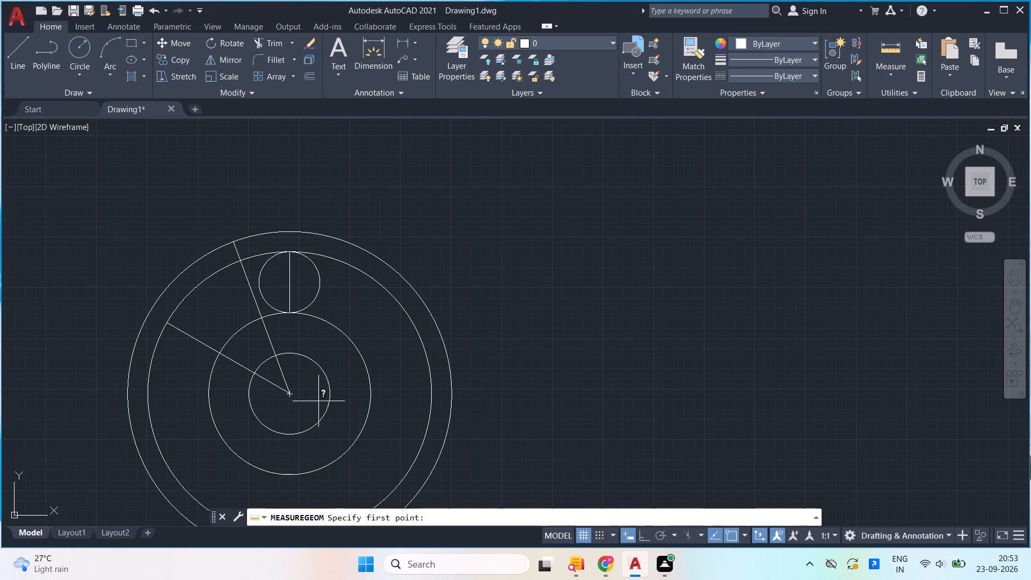
{"action": "left_click", "coordinate": [288, 390]}
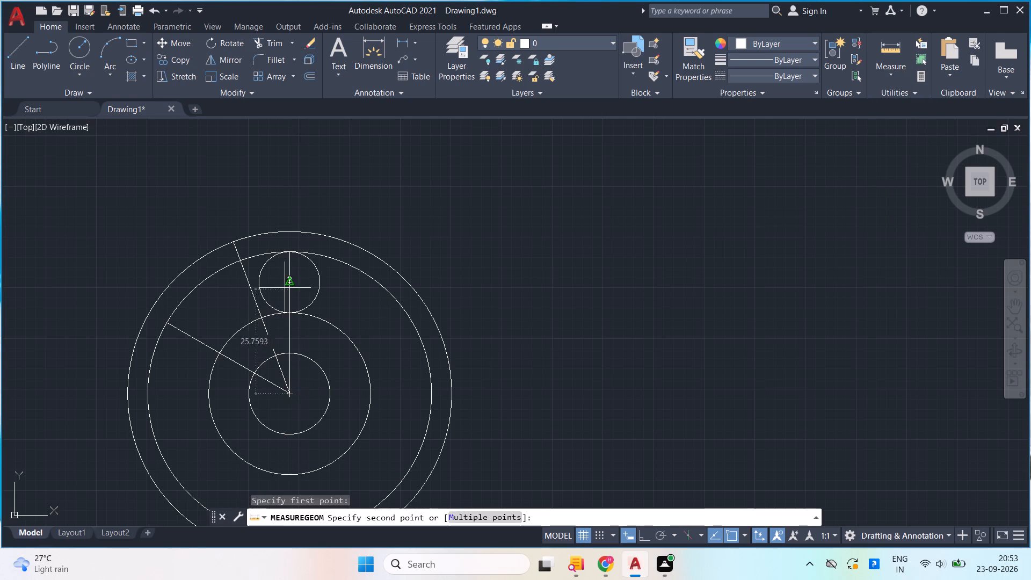
{"action": "key", "text": "Escape"}
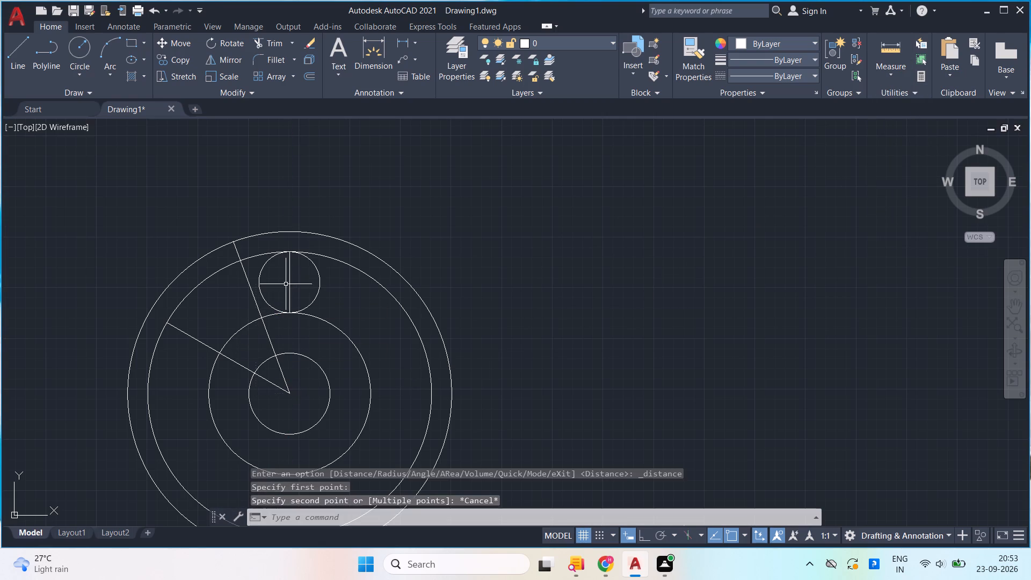
Draw a circle of radius 27.5 from the common centre, running through the centre of the radius 7.5 circle.
{"action": "key", "text": "c"}
{"action": "key", "text": "Return"}
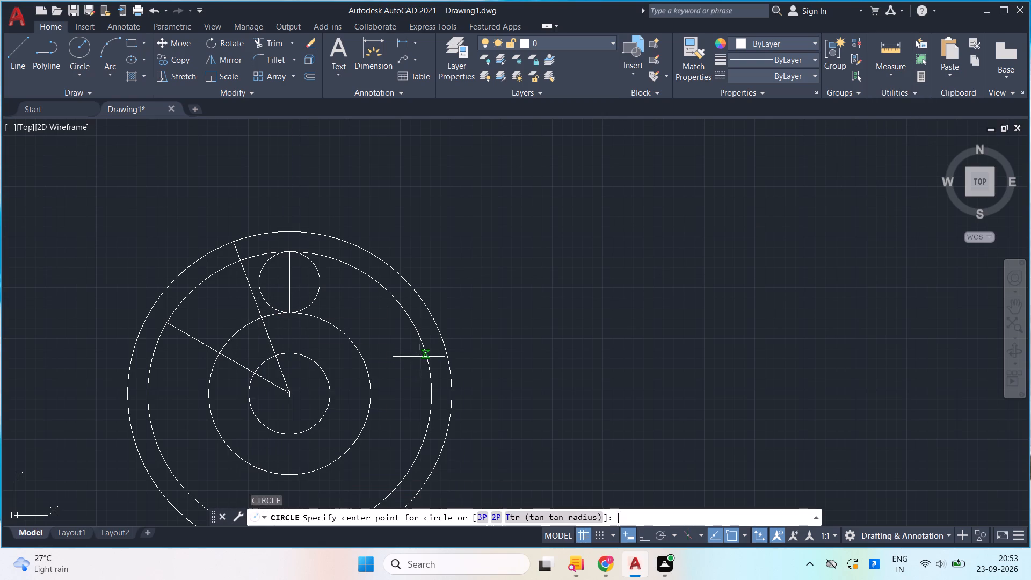
{"action": "left_click", "coordinate": [292, 391]}
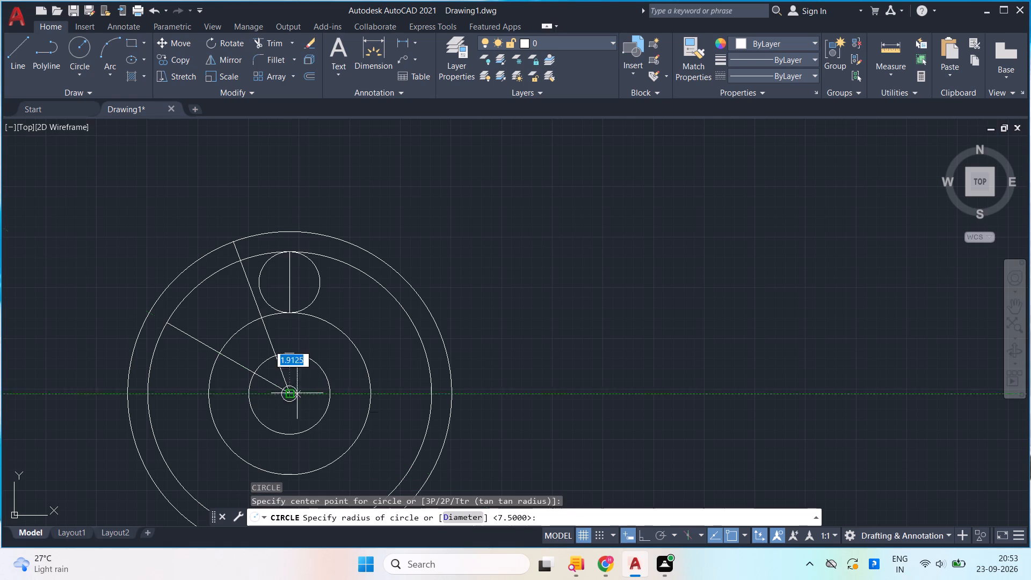
{"action": "type", "text": "27.5"}
{"action": "key", "text": "Return"}
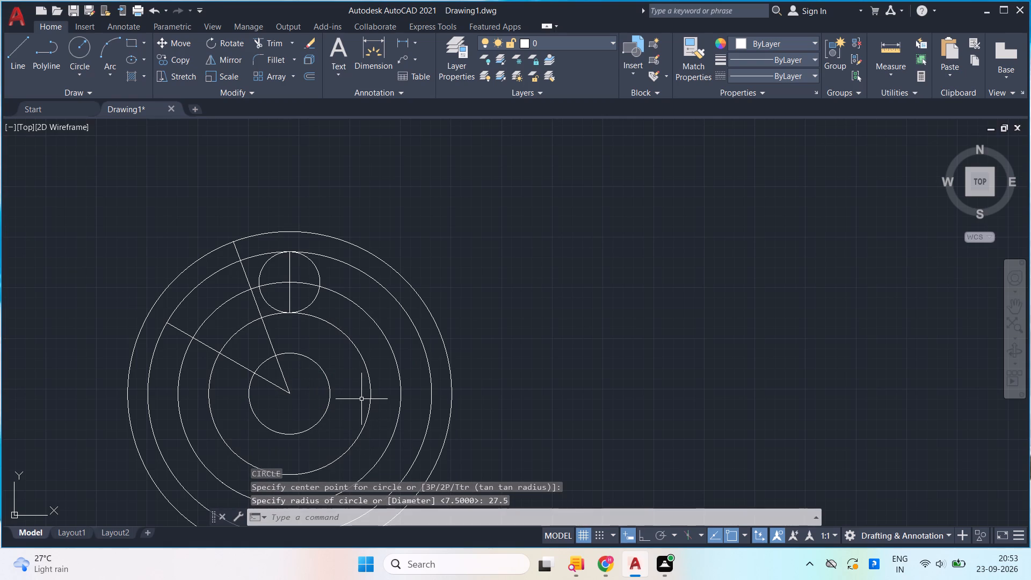
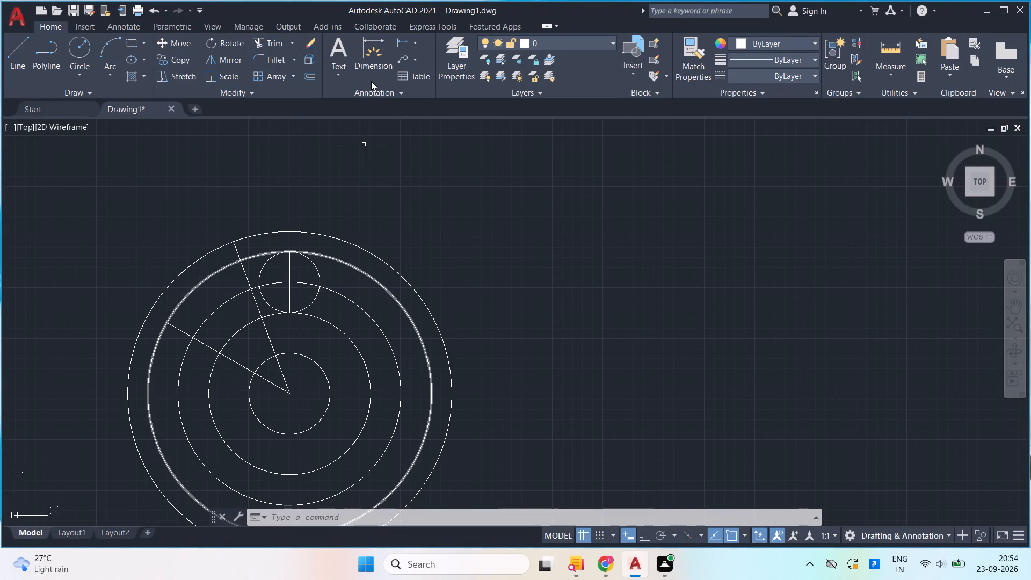
Draw a radius 7.5 circle centred where the slanted outer radial line crosses the radius 27.5 circle.
{"action": "key", "text": "c"}
{"action": "key", "text": "Return"}
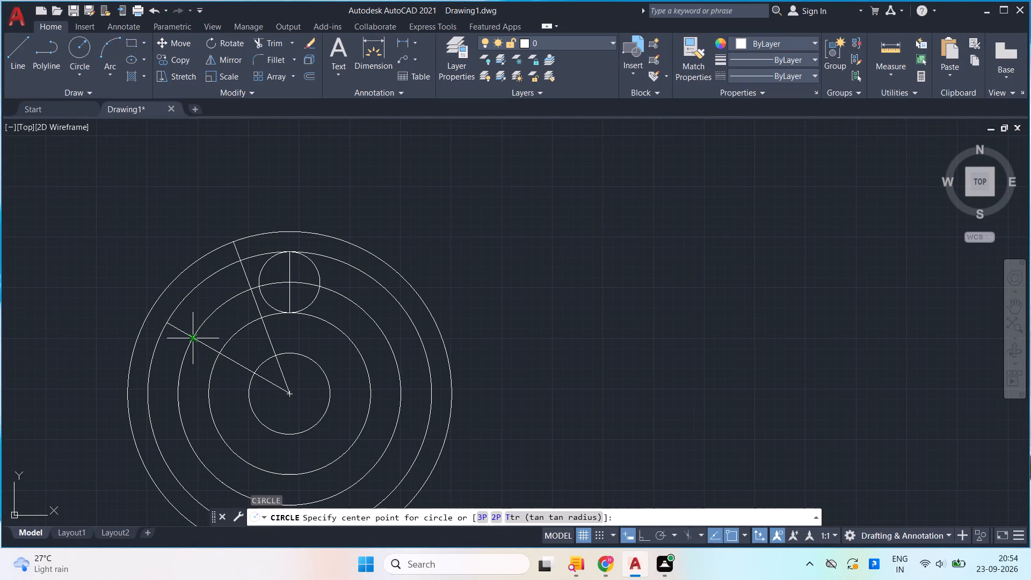
{"action": "left_click", "coordinate": [193, 340]}
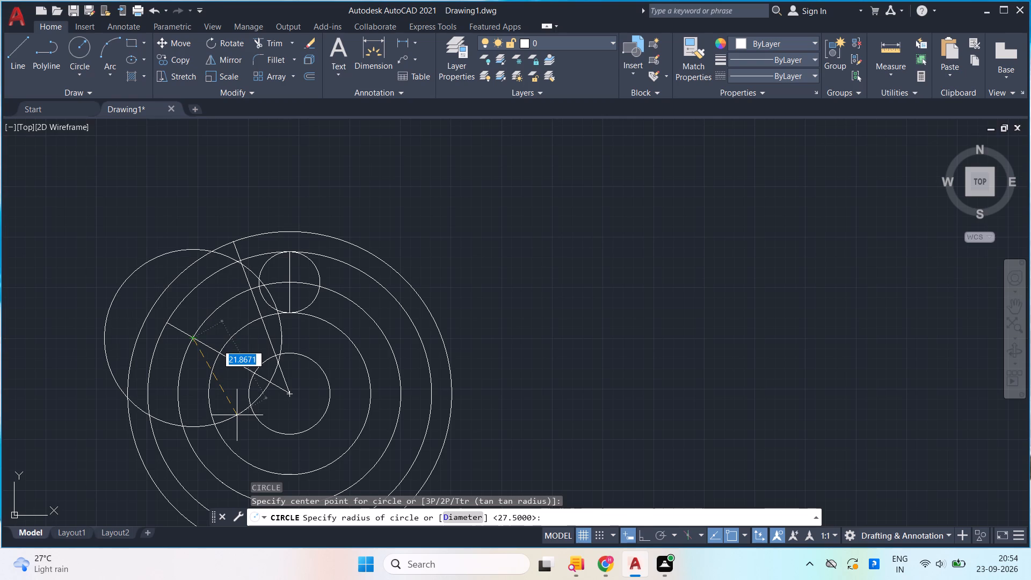
{"action": "type", "text": "7.5"}
{"action": "key", "text": "Return"}
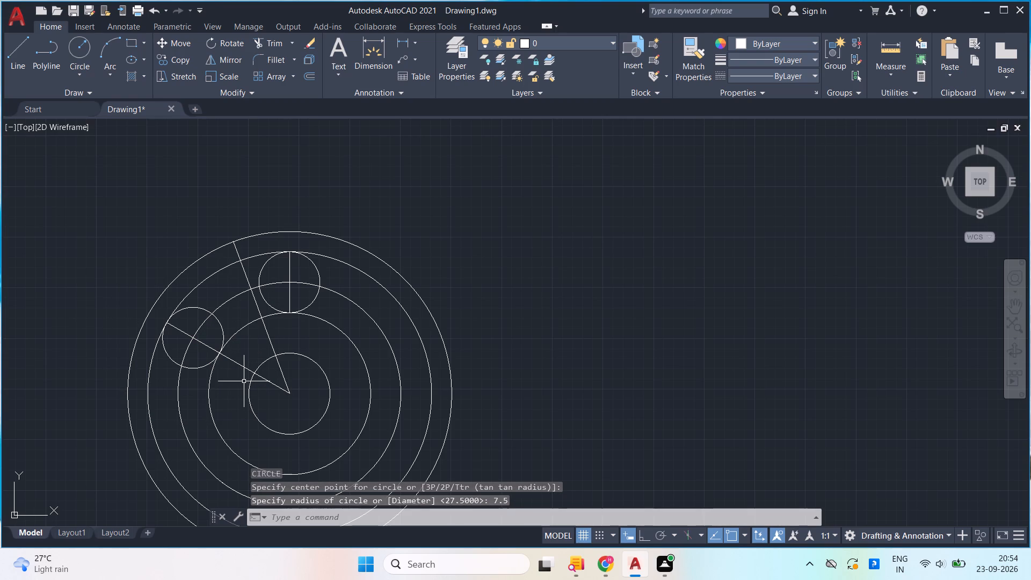
Trim away both slanted radial lines inside the radius 20 circle, including their pieces within the radius 10 circle.
{"action": "type", "text": "tr"}
{"action": "key", "text": "Return"}
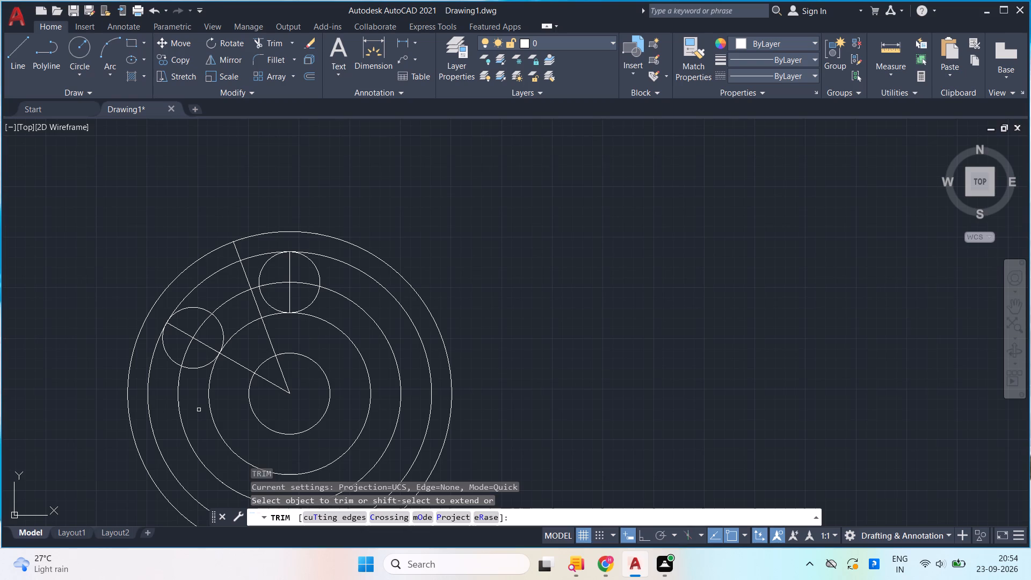
{"action": "left_click_drag", "start_coordinate": [233, 374], "coordinate": [294, 339]}
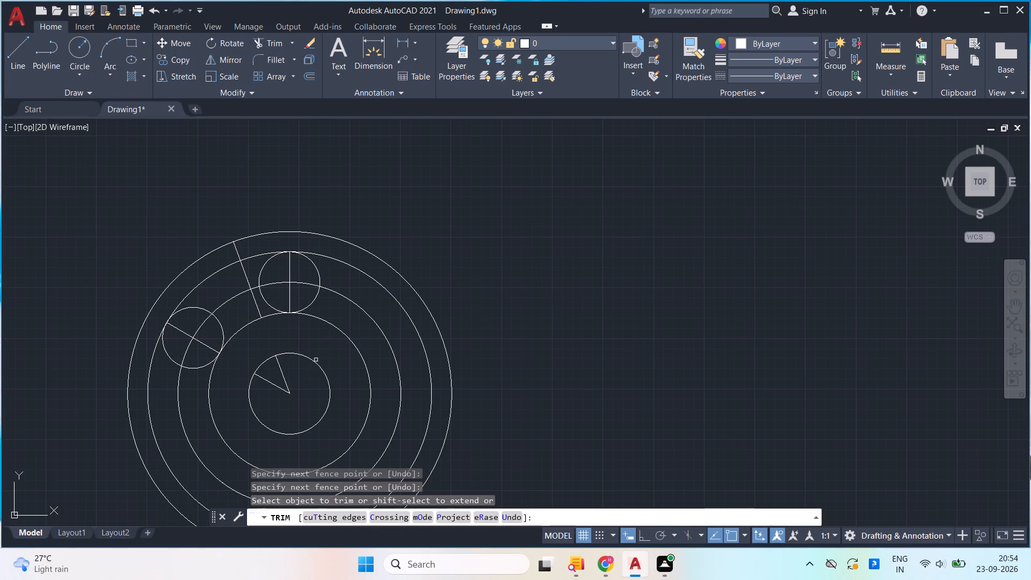
{"action": "left_click_drag", "start_coordinate": [313, 385], "coordinate": [277, 400]}
Trim the lines and arcs inside and between the two radius 7.5 circles, leaving one open curved slot with rounded ends.
{"action": "left_click_drag", "start_coordinate": [204, 307], "coordinate": [199, 324]}
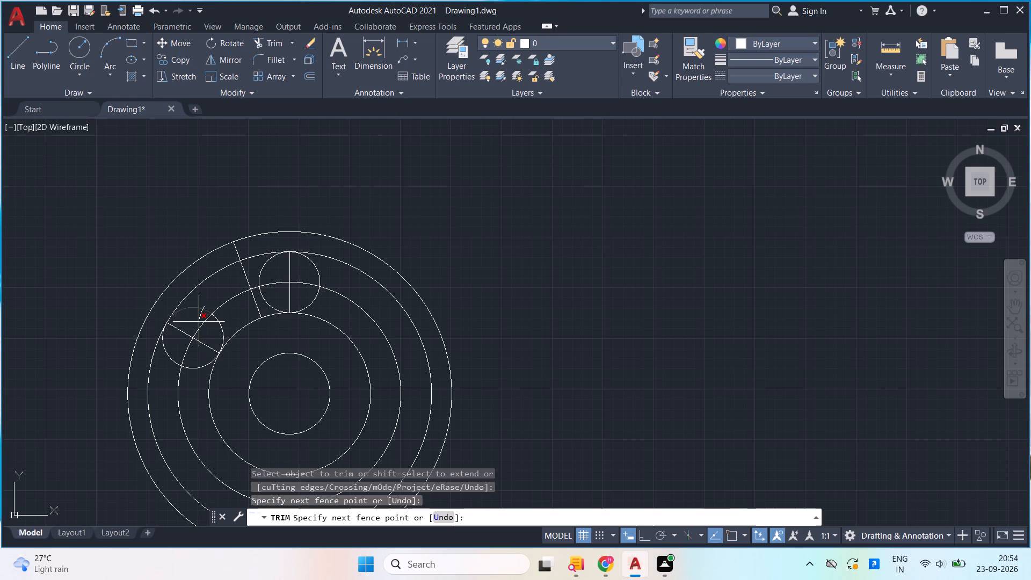
{"action": "left_click_drag", "start_coordinate": [199, 324], "coordinate": [195, 347]}
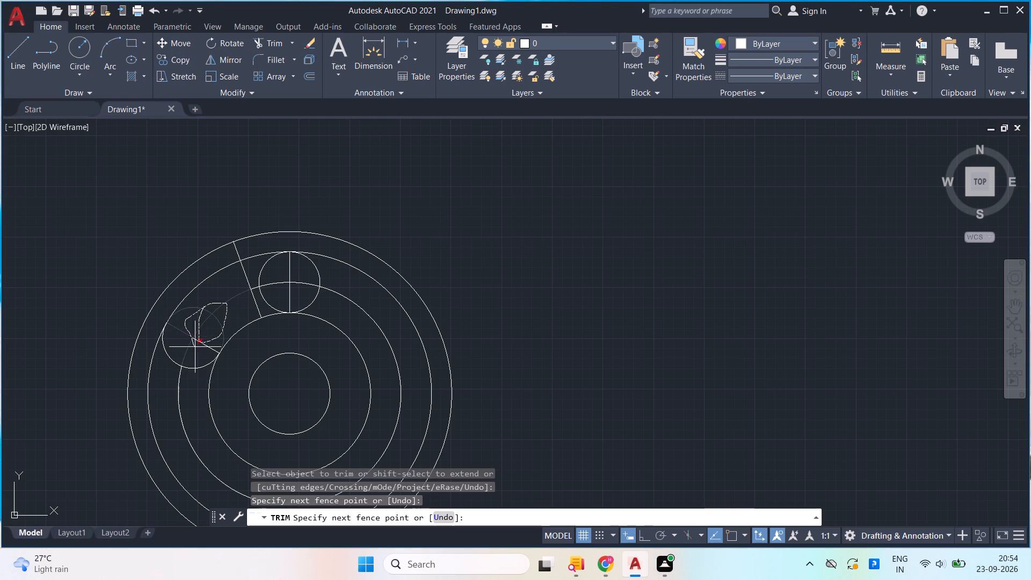
{"action": "left_click_drag", "start_coordinate": [195, 347], "coordinate": [198, 326]}
{"action": "left_click_drag", "start_coordinate": [229, 295], "coordinate": [293, 291]}
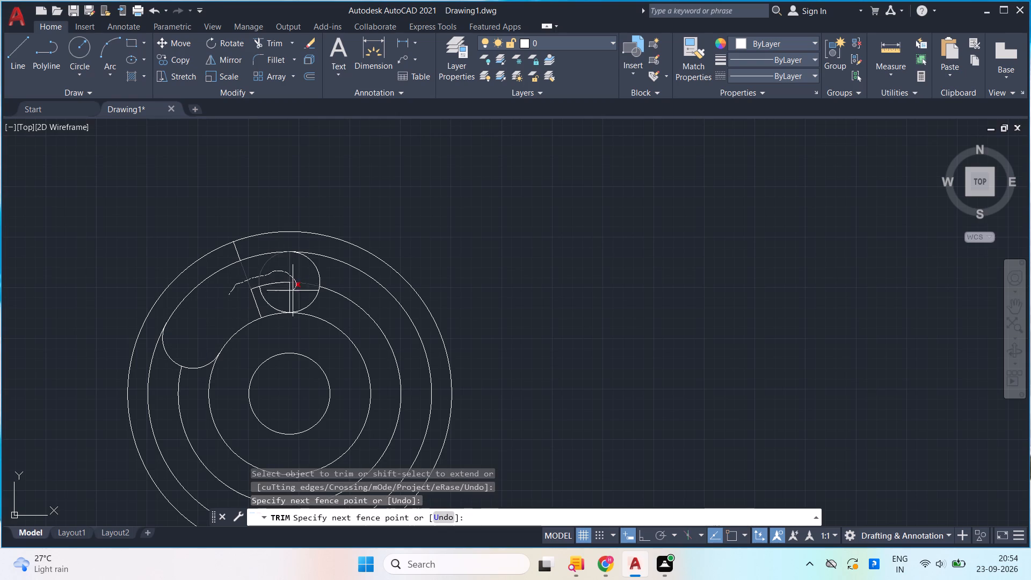
{"action": "left_click_drag", "start_coordinate": [293, 291], "coordinate": [279, 275]}
{"action": "left_click_drag", "start_coordinate": [279, 275], "coordinate": [236, 324]}
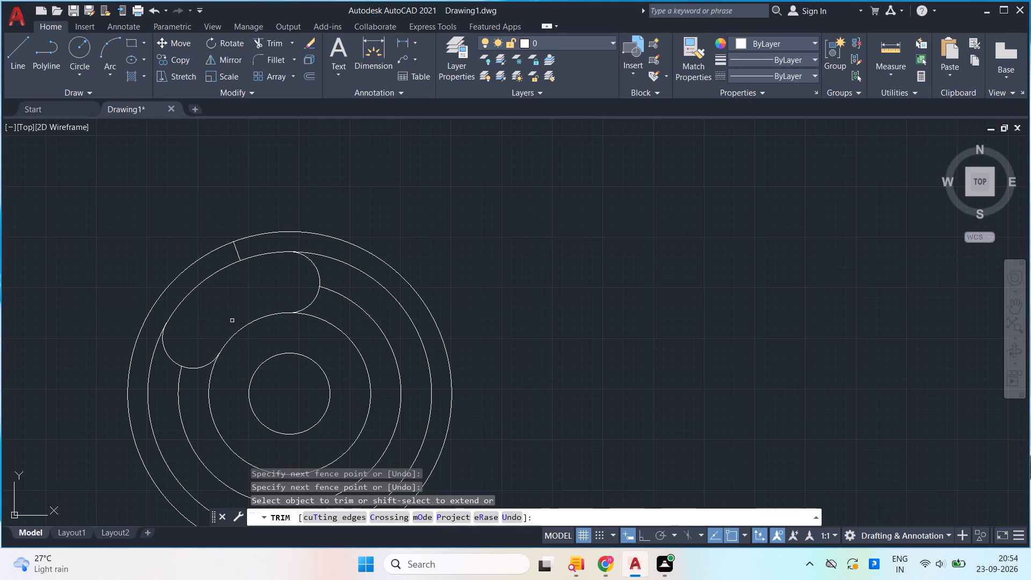
{"action": "scroll", "coordinate": [296, 253], "scroll_direction": "up", "scroll_amount": 3}
{"action": "scroll", "coordinate": [297, 244], "scroll_direction": "down", "scroll_amount": 2}
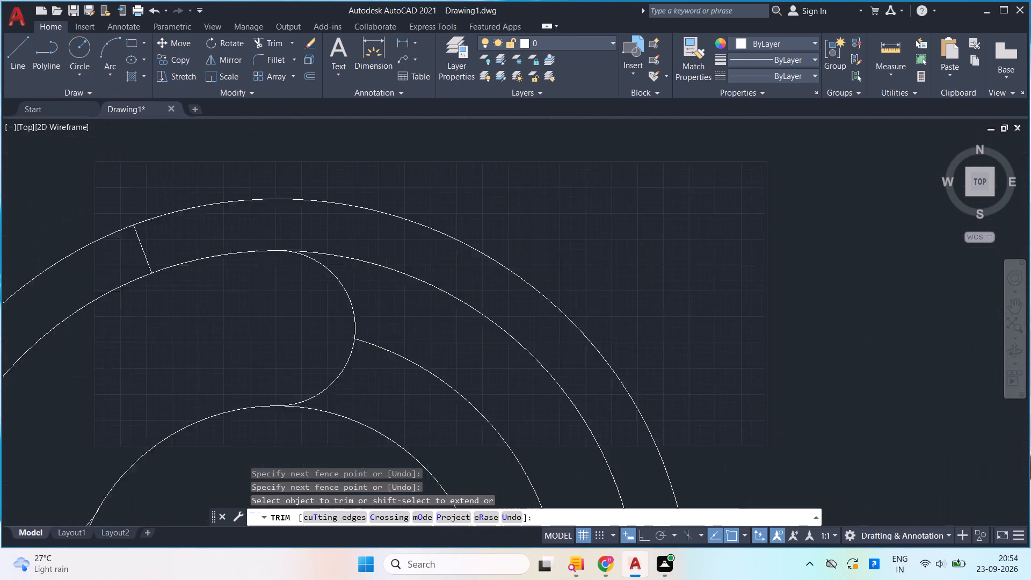
{"action": "scroll", "coordinate": [297, 244], "scroll_direction": "down", "scroll_amount": 2}
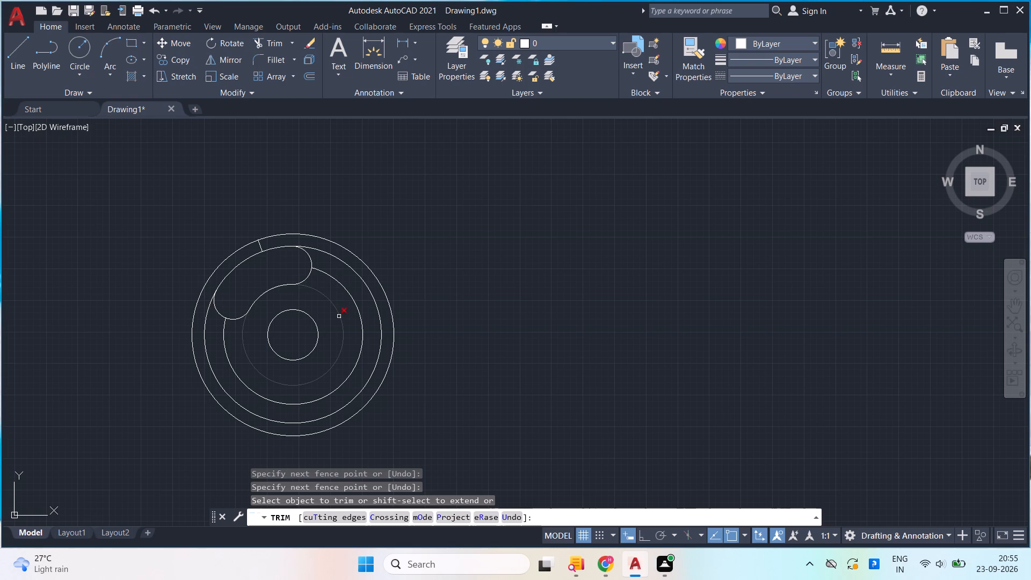
{"action": "key", "text": "Escape"}
Trim away the remaining arc of the radius 27.5 circle outside the curved slot.
{"action": "type", "text": "tr"}
{"action": "key", "text": "Return"}
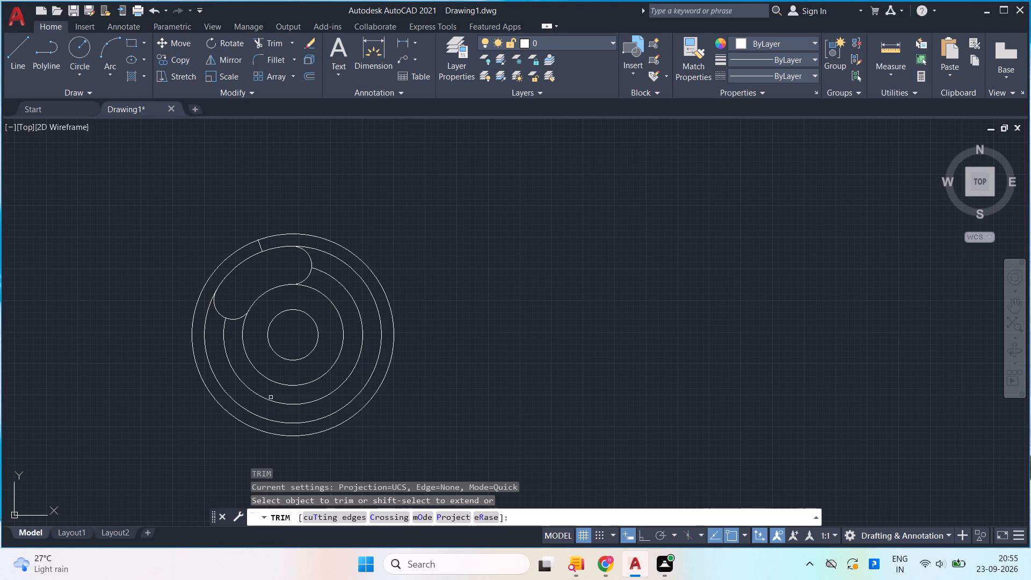
{"action": "left_click", "coordinate": [272, 404]}
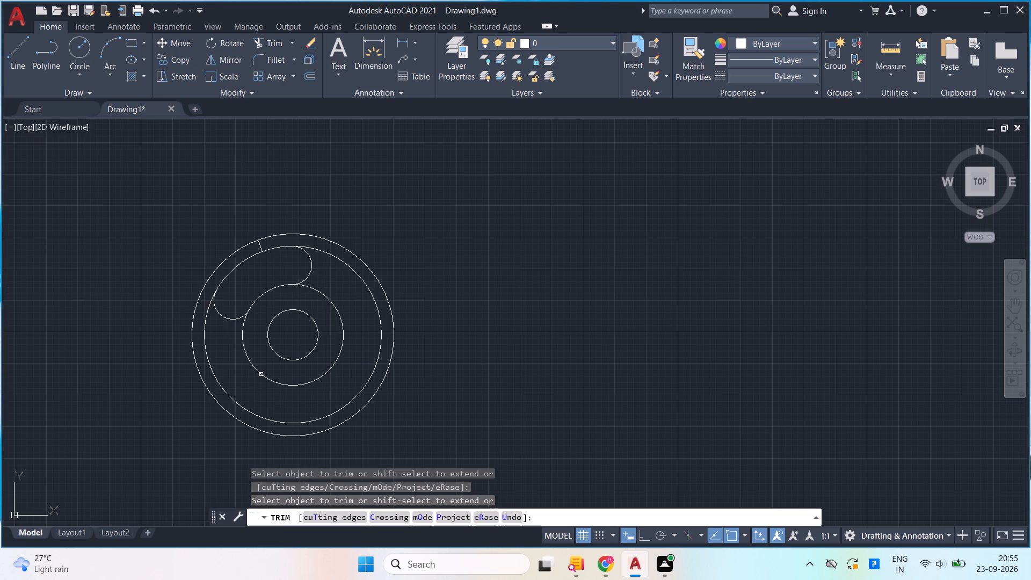
{"action": "key", "text": "Escape"}
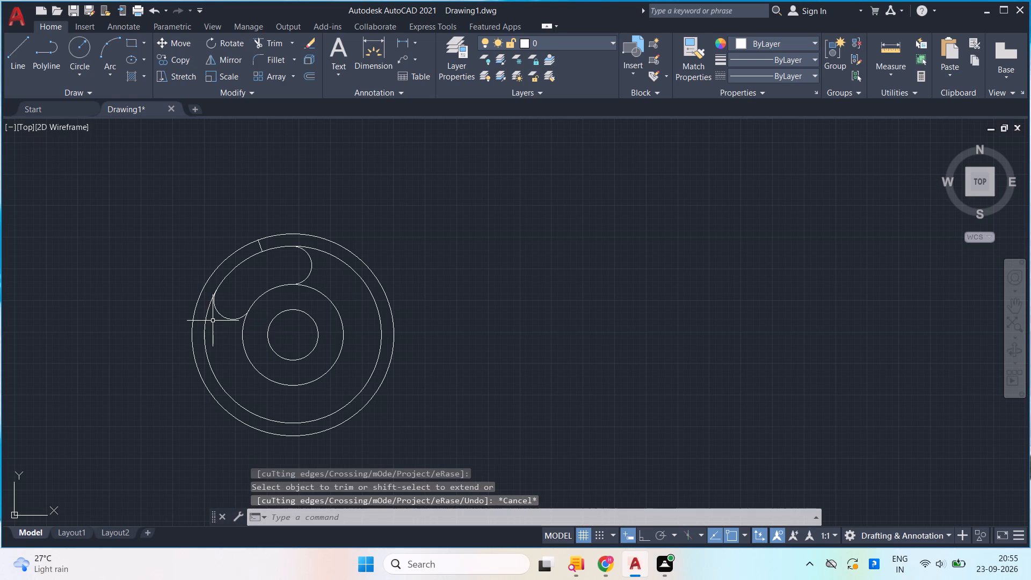
Polar-array the two rounded slot-end arcs about the common centre with 6 items over 360 degrees.
{"action": "left_click", "coordinate": [223, 316]}
{"action": "left_click", "coordinate": [311, 269]}
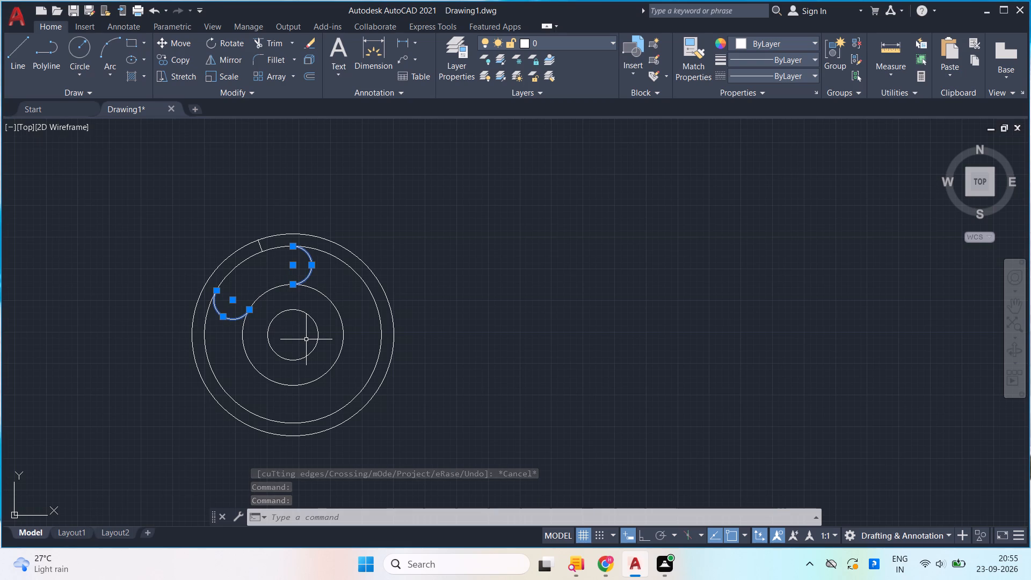
{"action": "type", "text": "ar"}
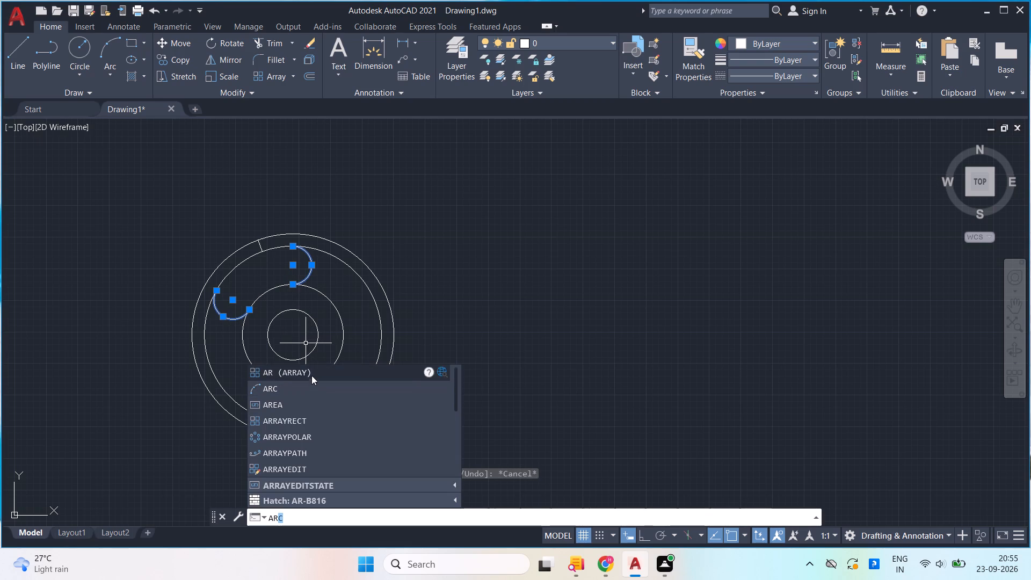
{"action": "left_click", "coordinate": [309, 369]}
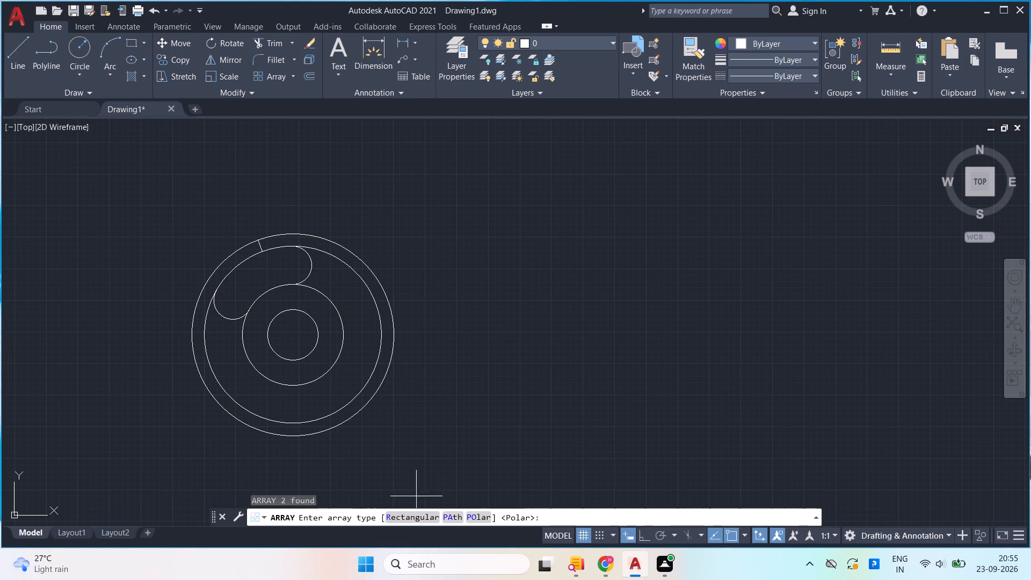
{"action": "left_click", "coordinate": [469, 519]}
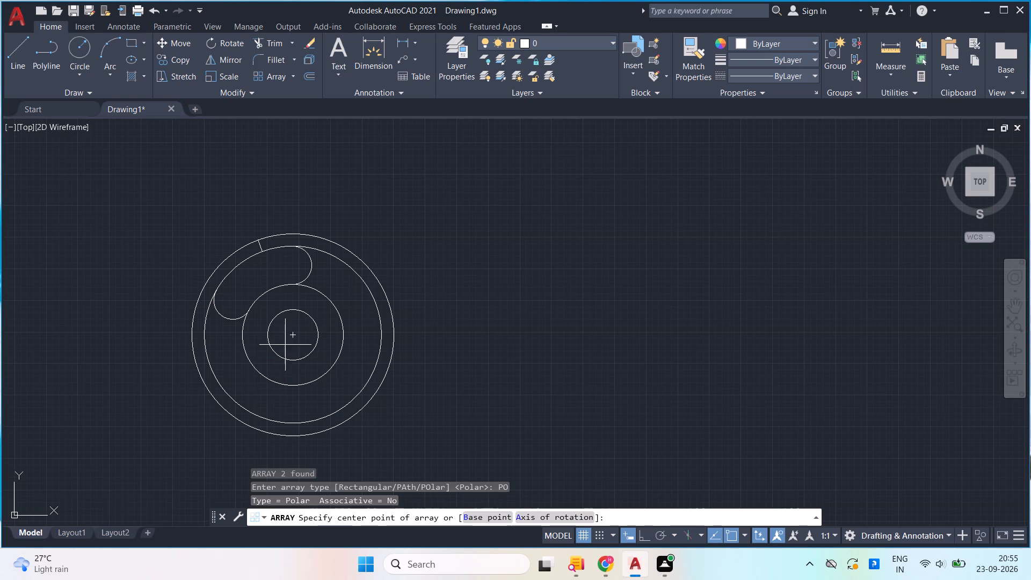
{"action": "left_click", "coordinate": [292, 336]}
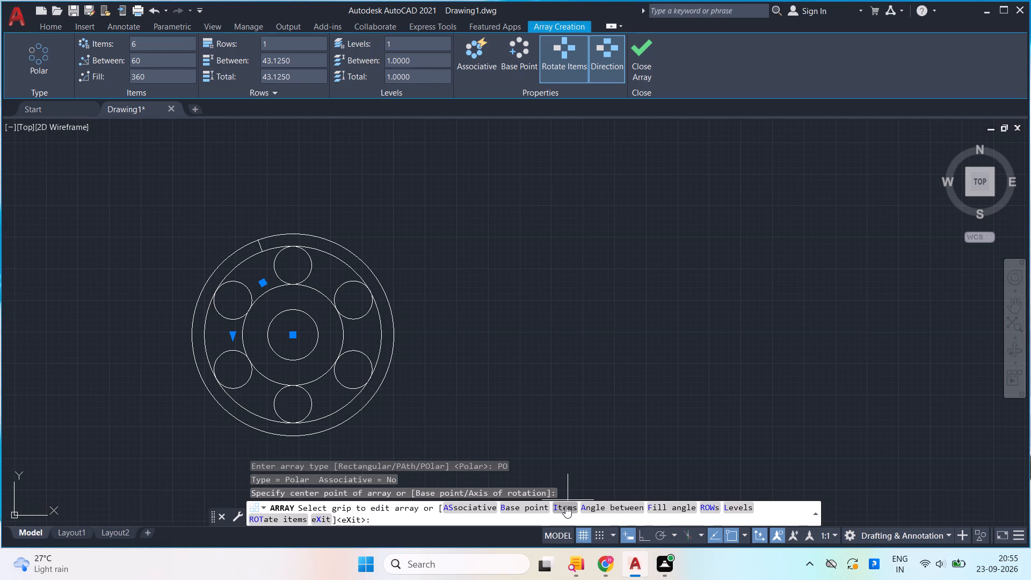
{"action": "key", "text": "Return"}
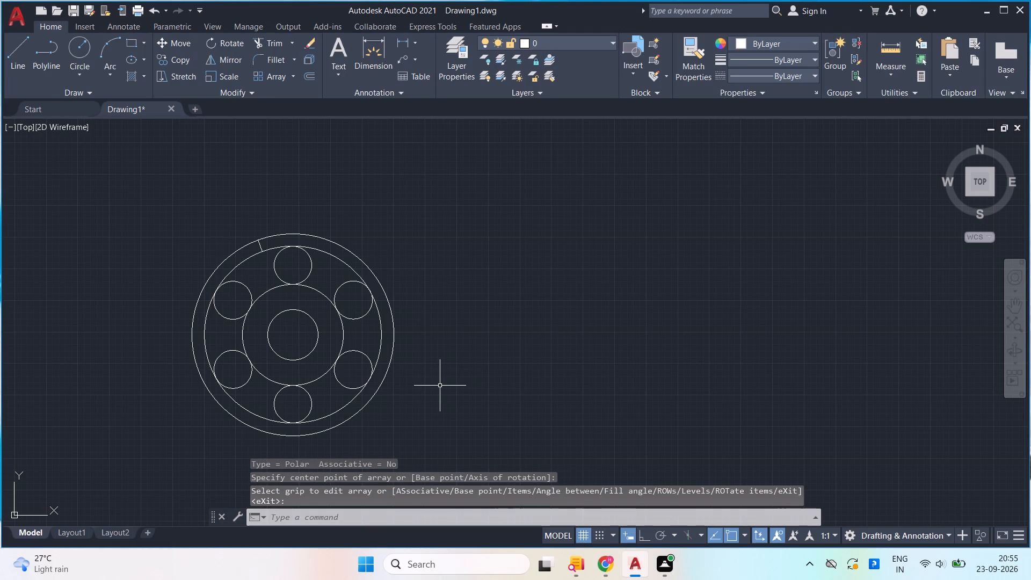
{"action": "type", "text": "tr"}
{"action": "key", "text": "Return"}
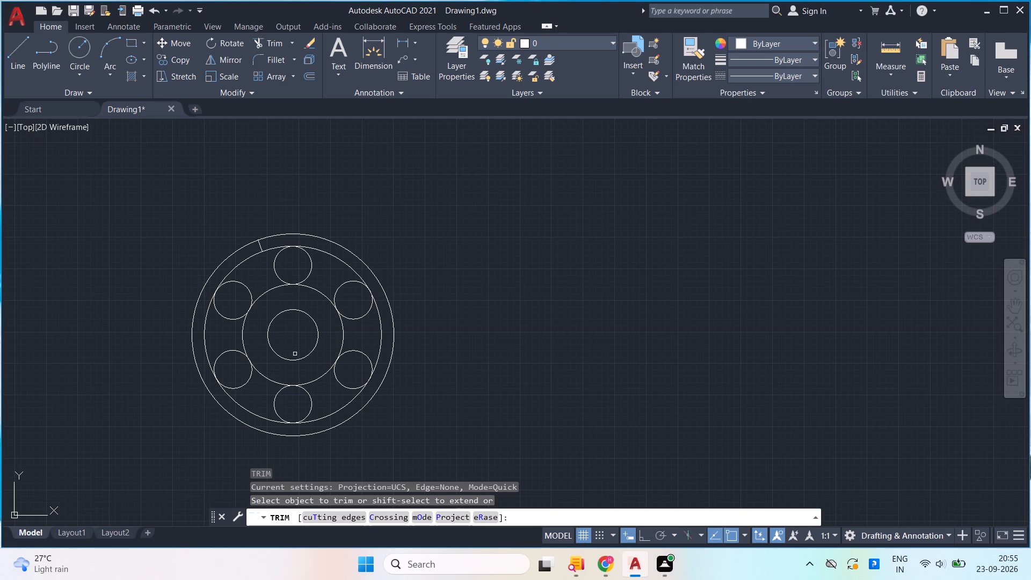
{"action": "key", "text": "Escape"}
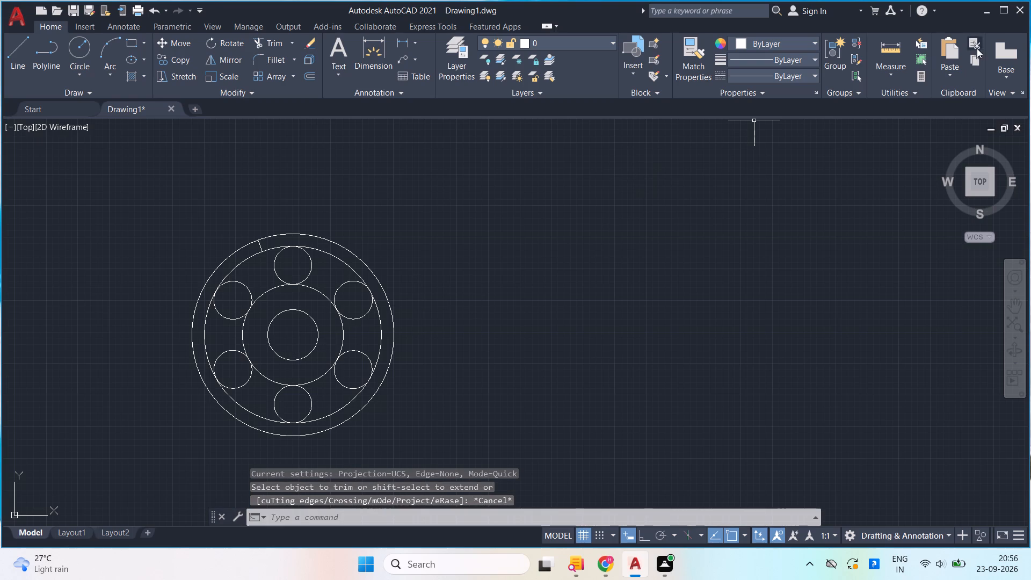
Check the innermost circle's size with a quick measurement.
{"action": "left_click", "coordinate": [890, 78]}
{"action": "left_click", "coordinate": [882, 98]}
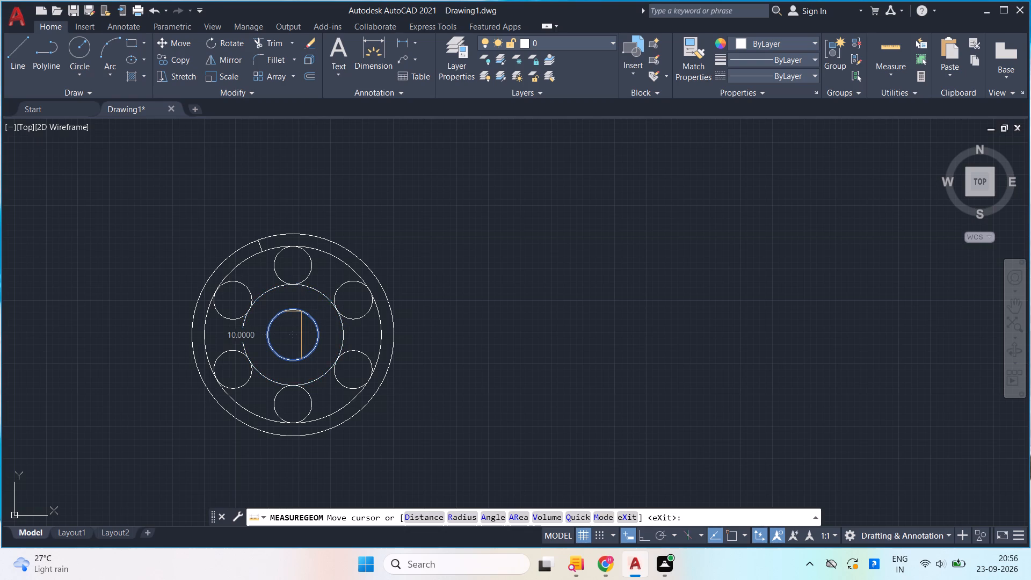
{"action": "key", "text": "Escape"}
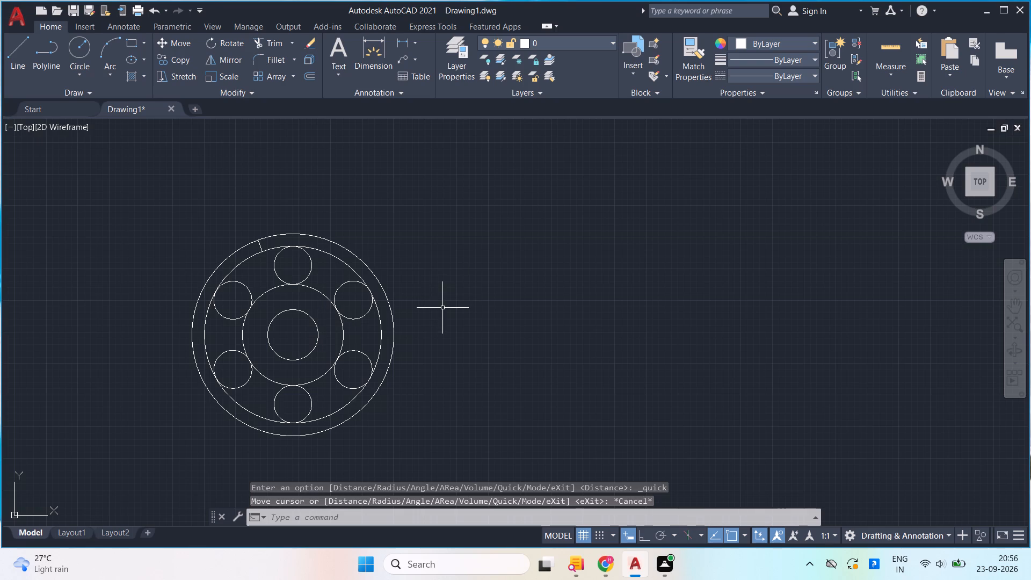
Trim the radius 20 and radius 35 circles in the three alternating gaps so only the arcs bounding three slots remain.
{"action": "type", "text": "tr"}
{"action": "key", "text": "Return"}
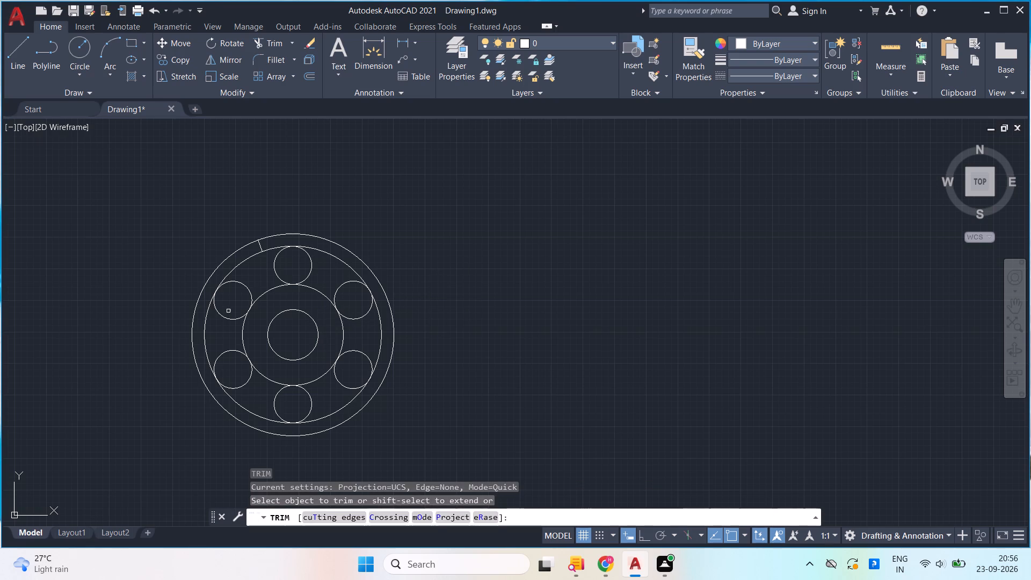
{"action": "left_click", "coordinate": [205, 340]}
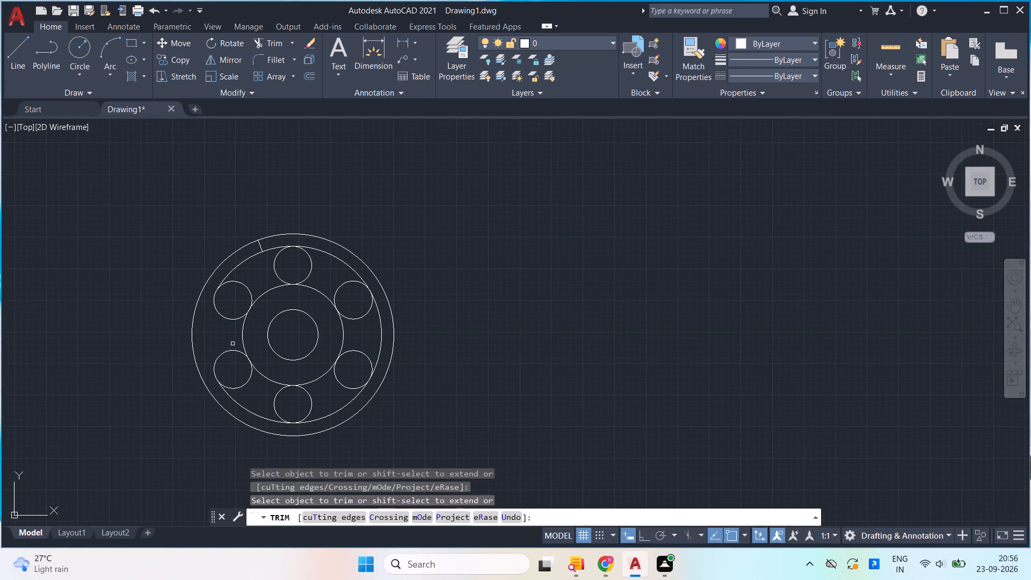
{"action": "left_click", "coordinate": [243, 334]}
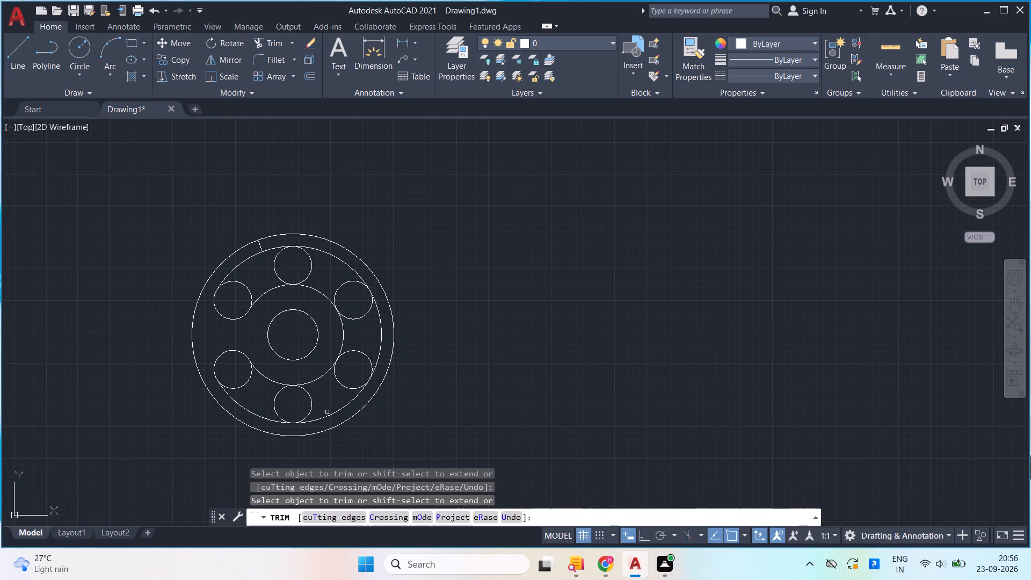
{"action": "left_click_drag", "start_coordinate": [335, 417], "coordinate": [304, 373]}
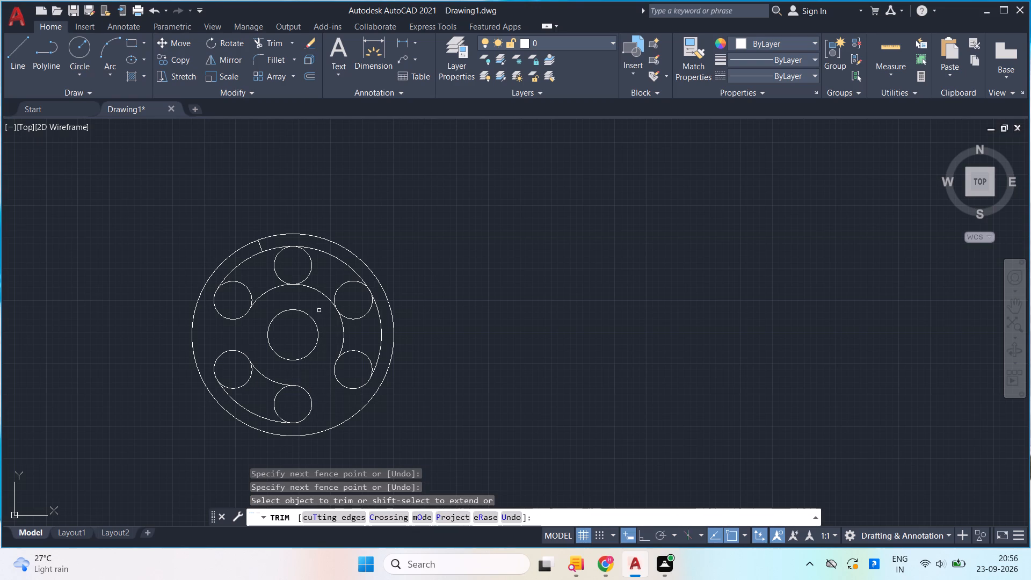
{"action": "left_click_drag", "start_coordinate": [316, 303], "coordinate": [338, 256]}
Trim the inner halves of the radius 7.5 circles in each pair to form three open curved slots.
{"action": "left_click_drag", "start_coordinate": [233, 300], "coordinate": [252, 285]}
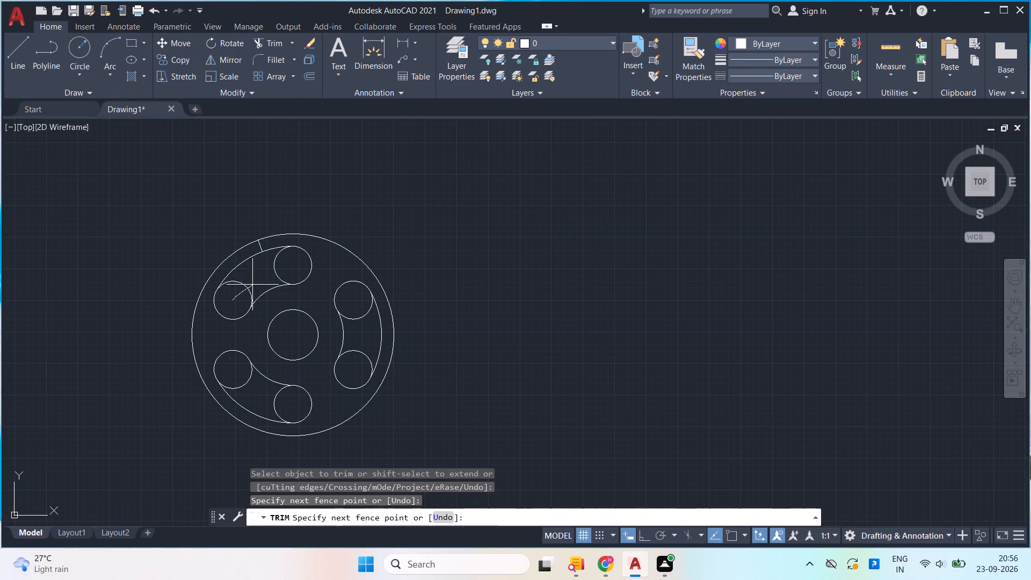
{"action": "left_click_drag", "start_coordinate": [252, 285], "coordinate": [304, 269]}
{"action": "left_click_drag", "start_coordinate": [242, 364], "coordinate": [268, 388]}
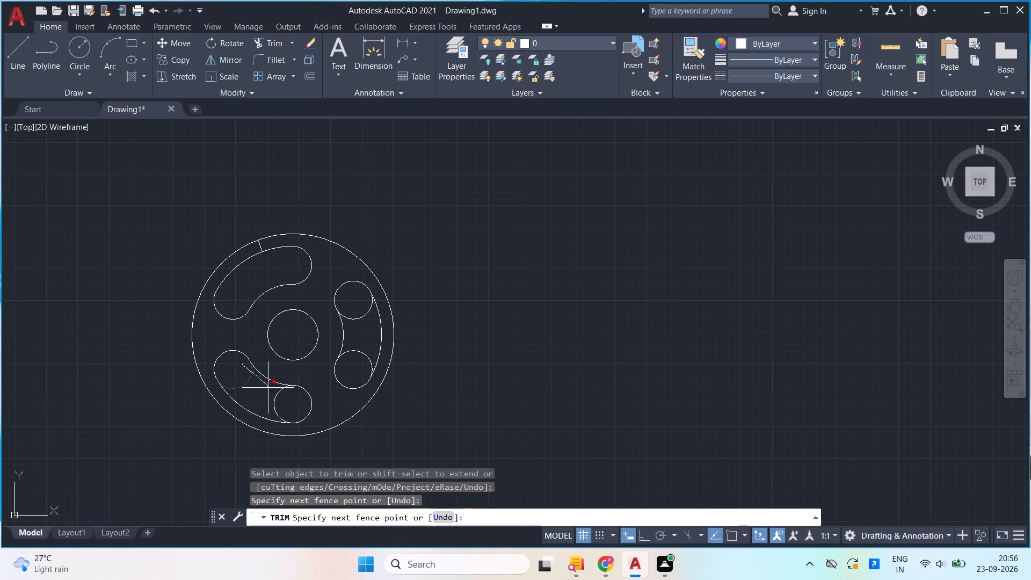
{"action": "left_click_drag", "start_coordinate": [268, 388], "coordinate": [286, 405]}
{"action": "left_click_drag", "start_coordinate": [354, 361], "coordinate": [355, 308]}
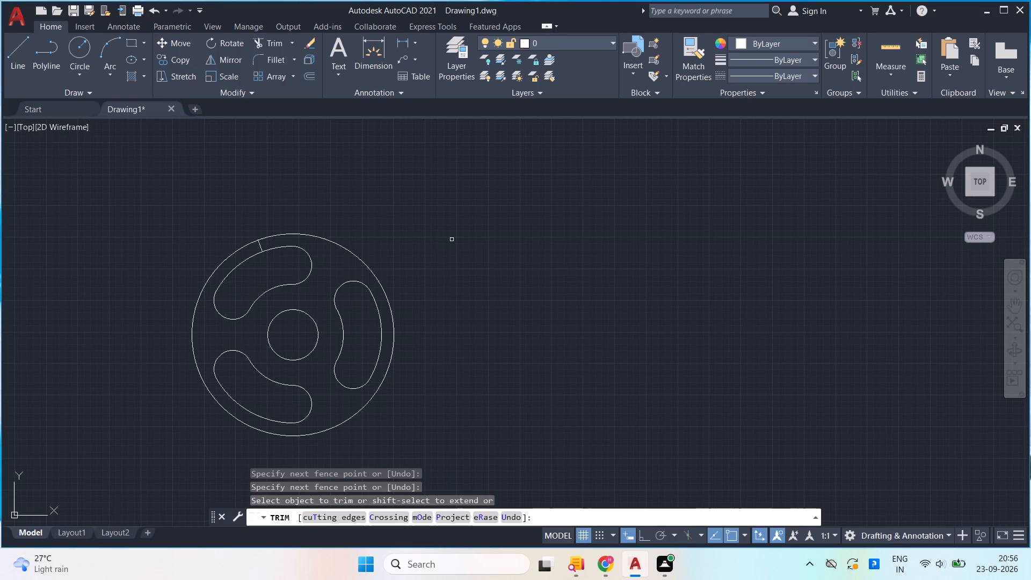
{"action": "key", "text": "Escape"}
Draw a radius 15 circle concentric with the centre hole.
{"action": "key", "text": "c"}
{"action": "key", "text": "Return"}
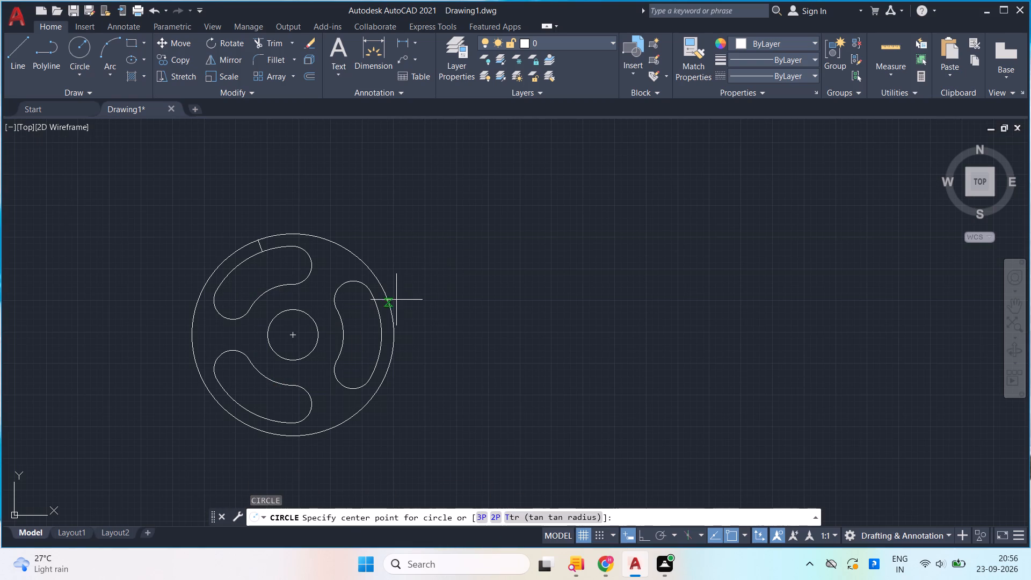
{"action": "left_click", "coordinate": [293, 334]}
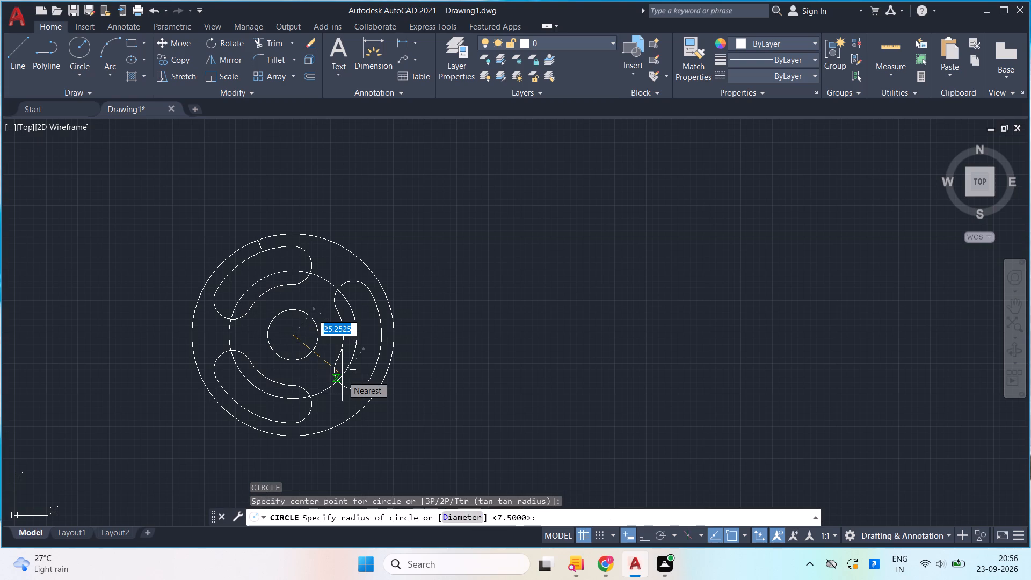
{"action": "type", "text": "15"}
{"action": "key", "text": "Return"}
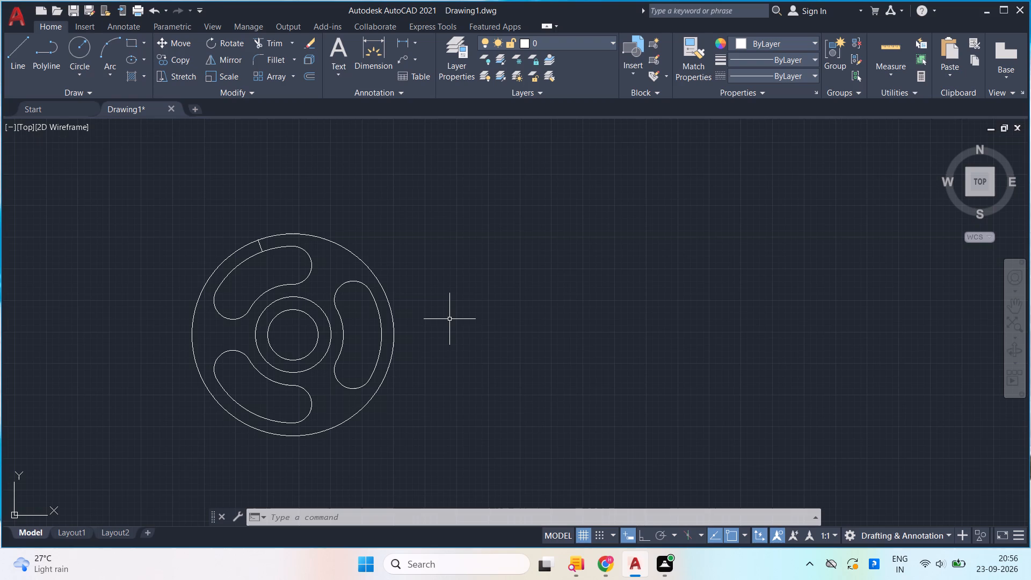
Draw a vertical line 5 units long upward from the top quadrant of the outer circle.
{"action": "key", "text": "l"}
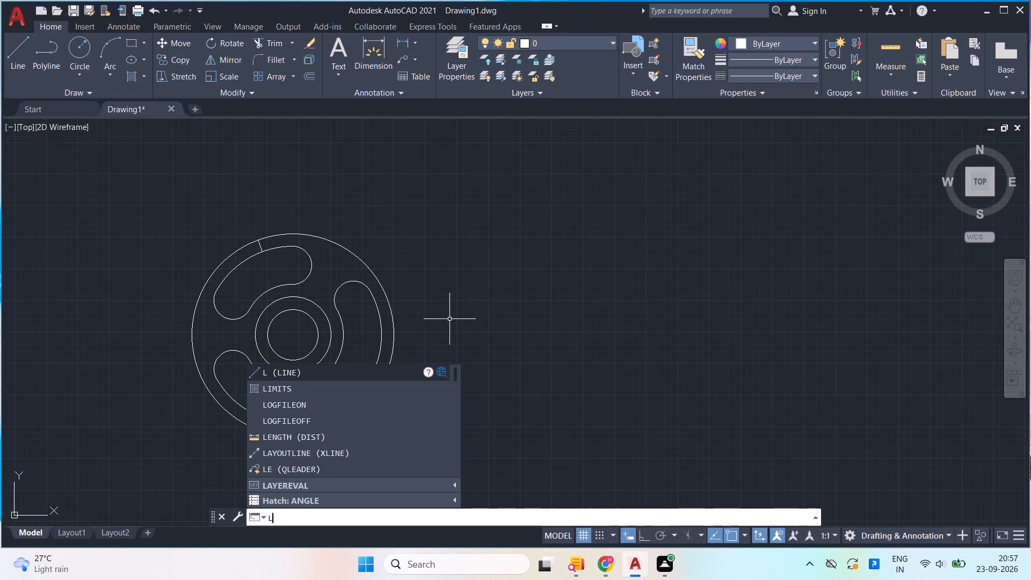
{"action": "left_click", "coordinate": [380, 367]}
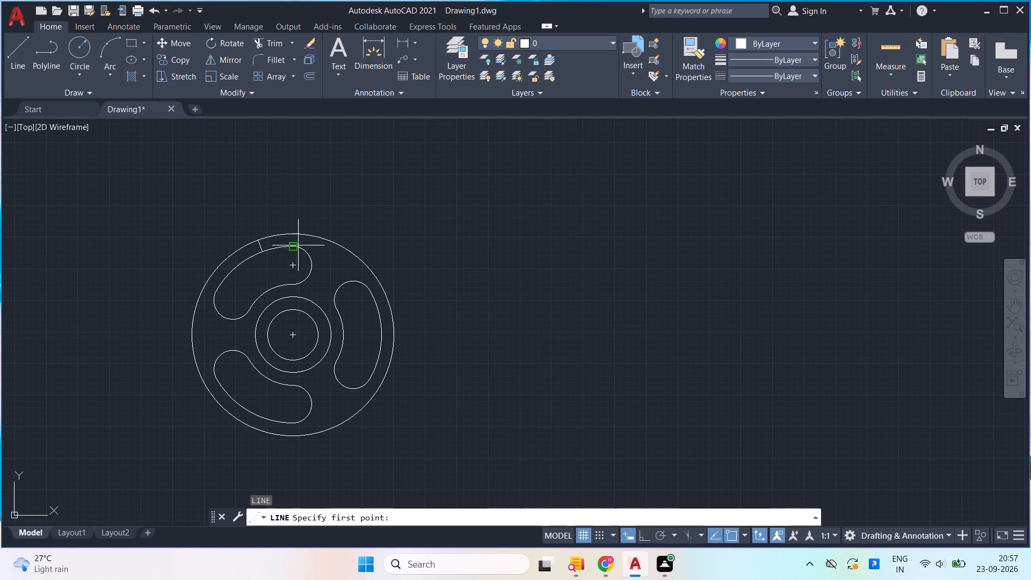
{"action": "left_click", "coordinate": [293, 236]}
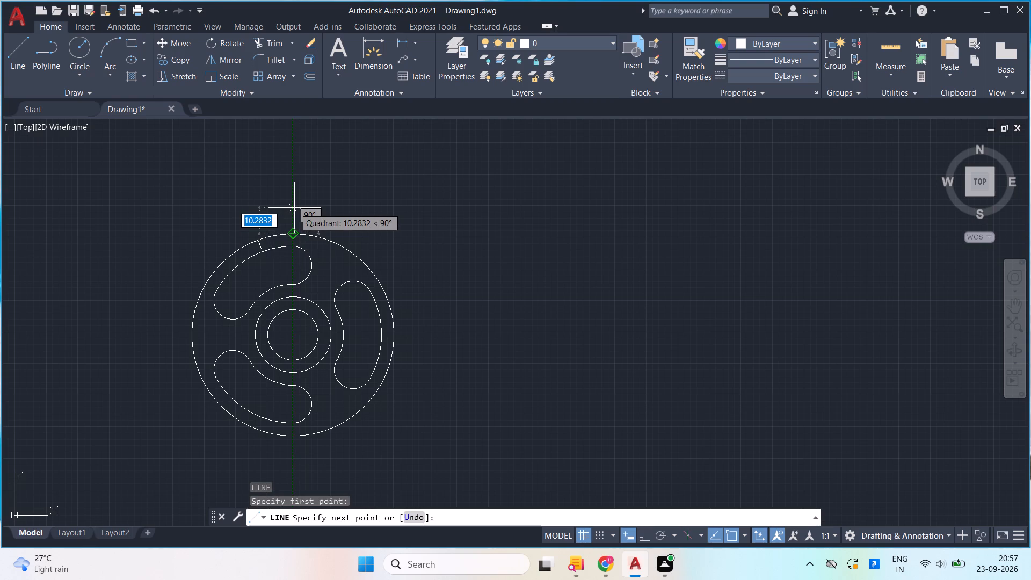
{"action": "key", "text": "5"}
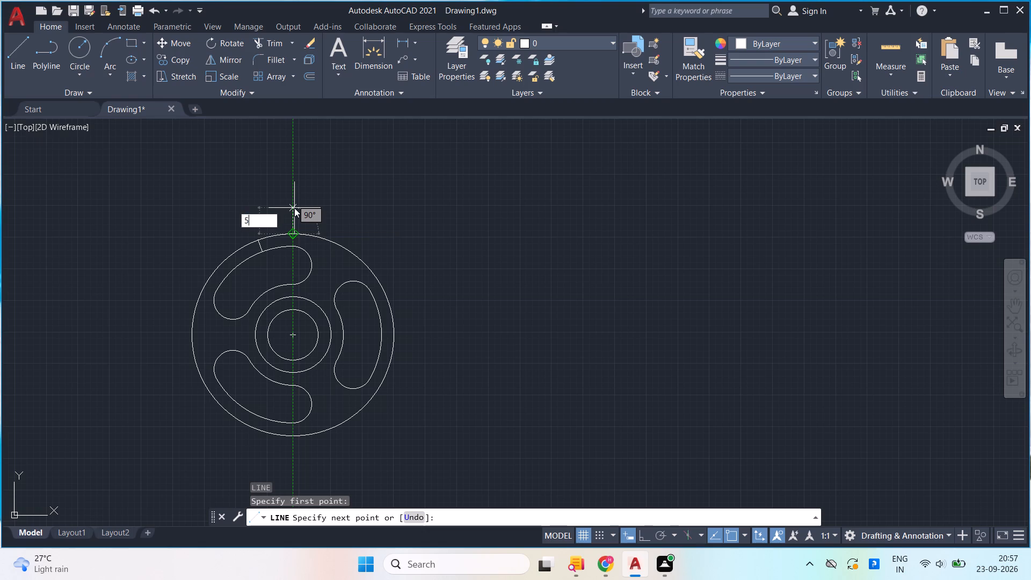
{"action": "key", "text": "Return"}
{"action": "key", "text": "space"}
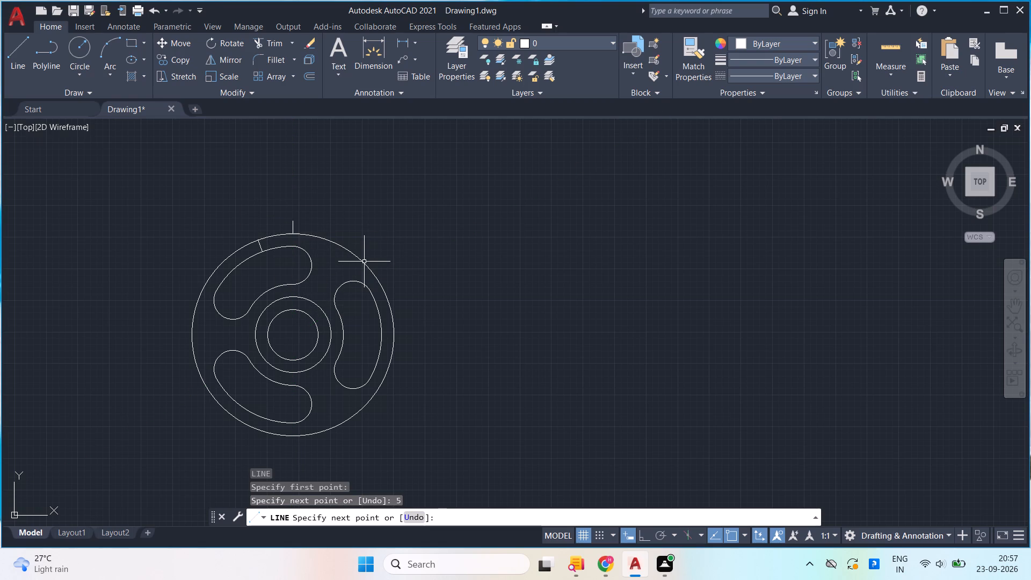
Draw two concentric circles with radii 5 and 2.5 centred on the upper end of the short vertical line.
{"action": "key", "text": "c"}
{"action": "key", "text": "Return"}
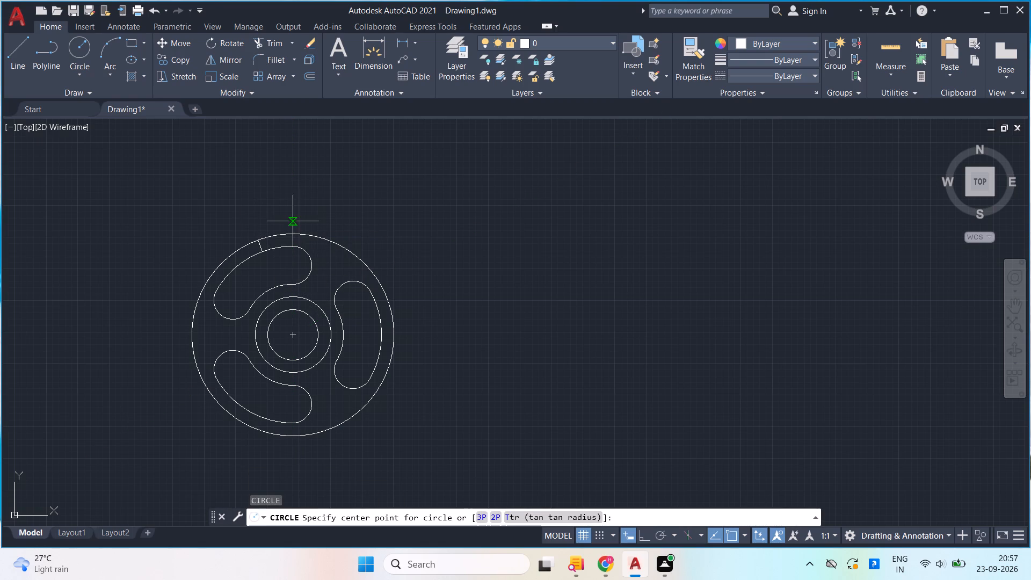
{"action": "left_click", "coordinate": [296, 219]}
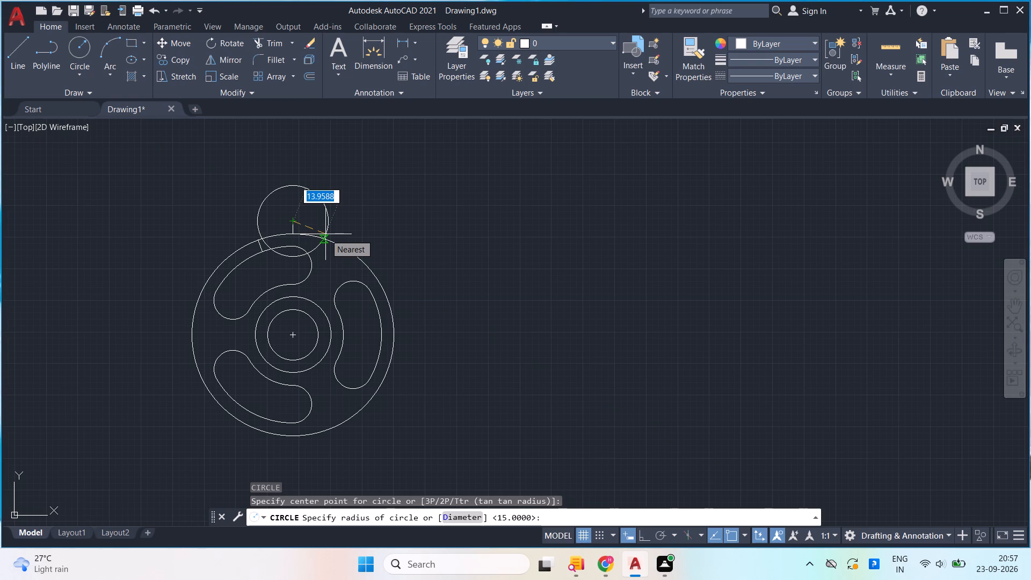
{"action": "key", "text": "5"}
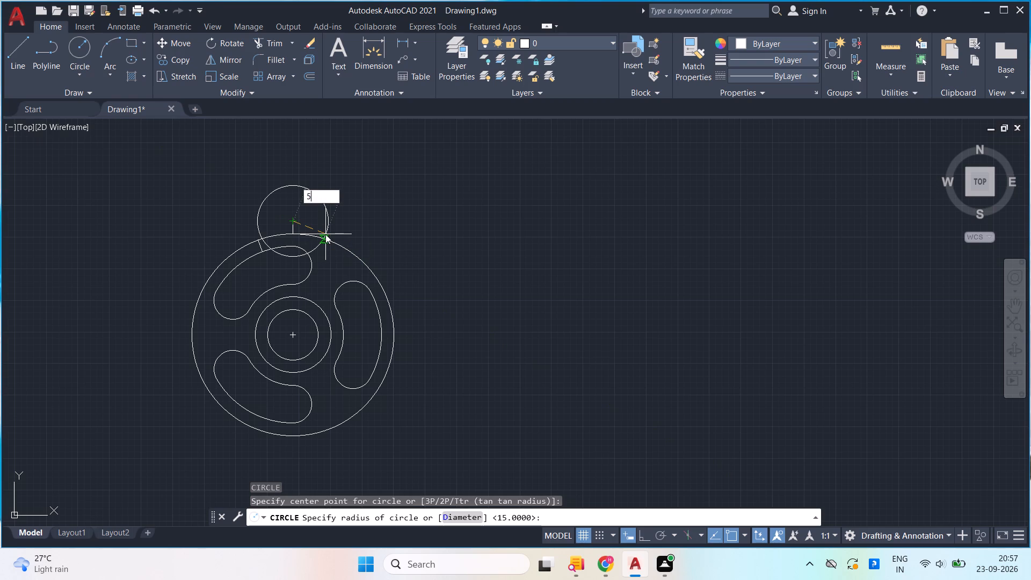
{"action": "key", "text": "Return"}
{"action": "key", "text": "space"}
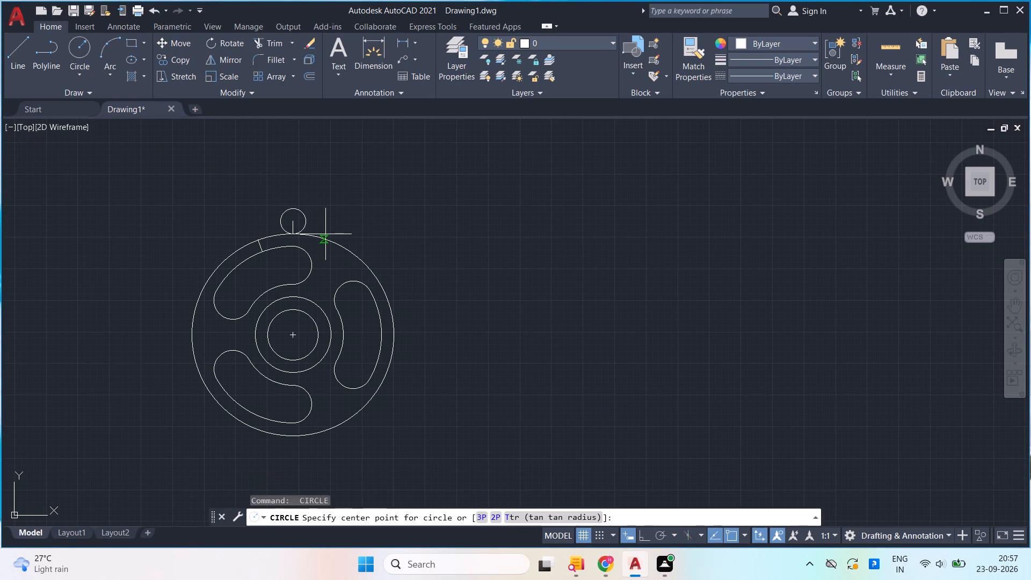
{"action": "left_click", "coordinate": [291, 219]}
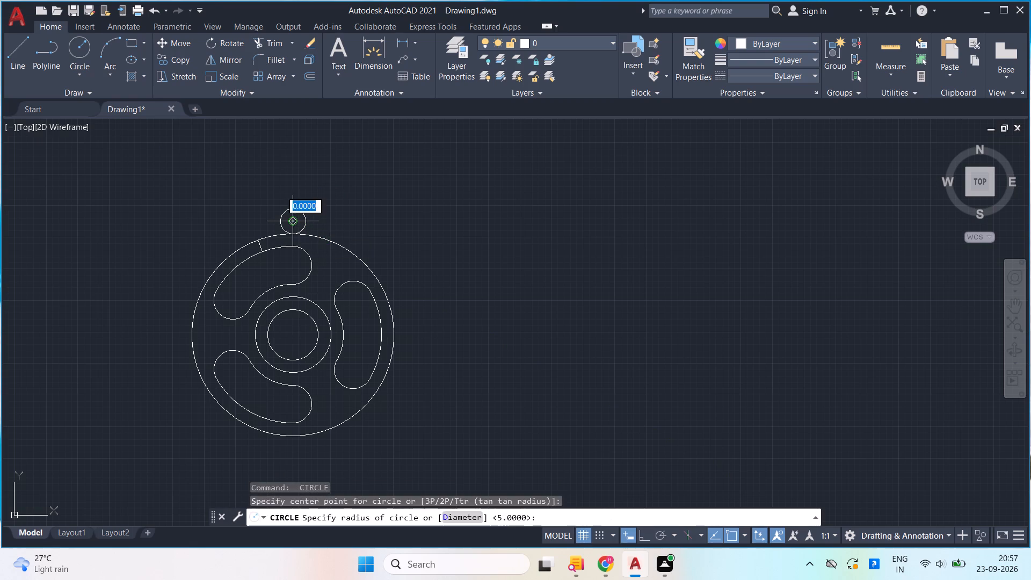
{"action": "type", "text": "2.5"}
{"action": "key", "text": "Return"}
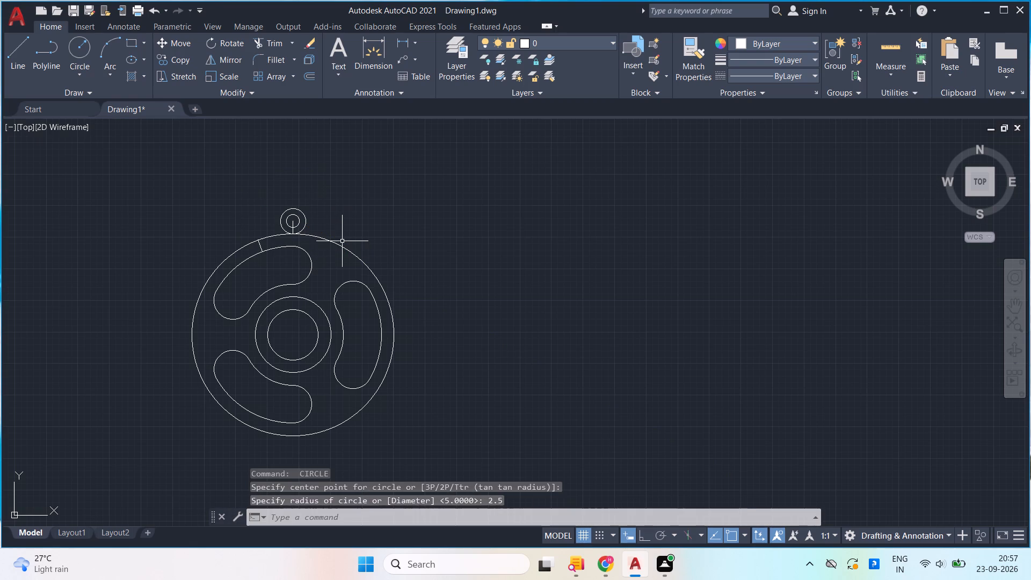
Examine closely where the radius 5 circle meets the top of the outer circle.
{"action": "scroll", "coordinate": [280, 213], "scroll_direction": "up", "scroll_amount": 3}
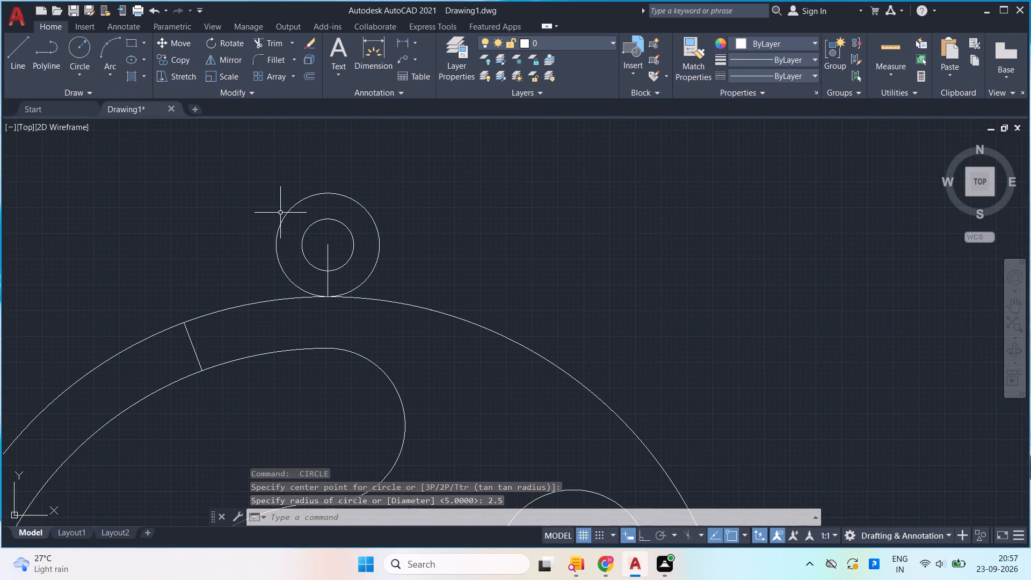
{"action": "scroll", "coordinate": [357, 281], "scroll_direction": "up", "scroll_amount": 3}
{"action": "scroll", "coordinate": [298, 379], "scroll_direction": "up", "scroll_amount": 3}
{"action": "scroll", "coordinate": [92, 252], "scroll_direction": "down", "scroll_amount": 2}
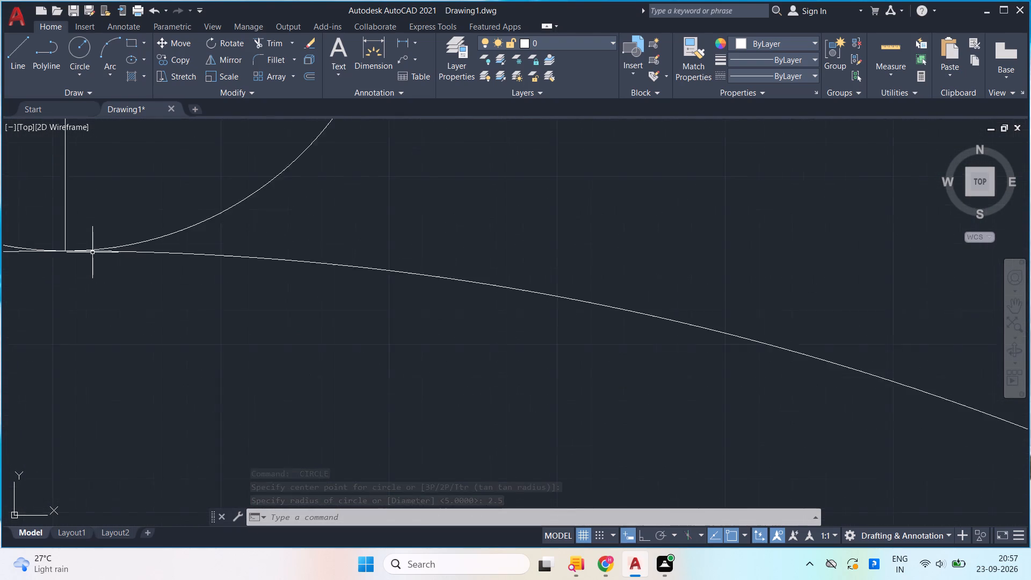
{"action": "scroll", "coordinate": [92, 252], "scroll_direction": "down", "scroll_amount": 5}
{"action": "middle_click_drag", "start_coordinate": [92, 252], "coordinate": [207, 310]}
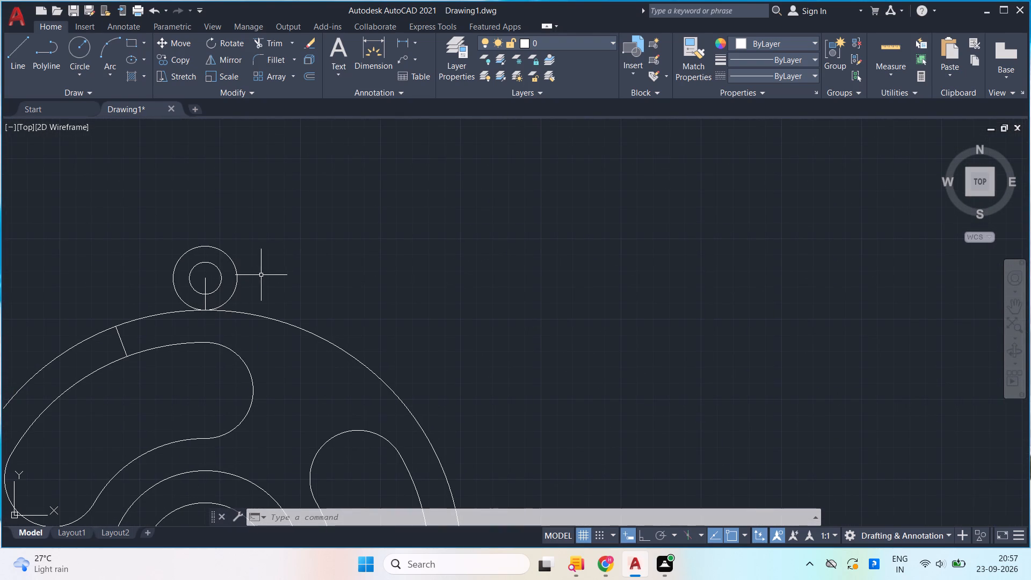
{"action": "middle_click_drag", "start_coordinate": [307, 282], "coordinate": [389, 263]}
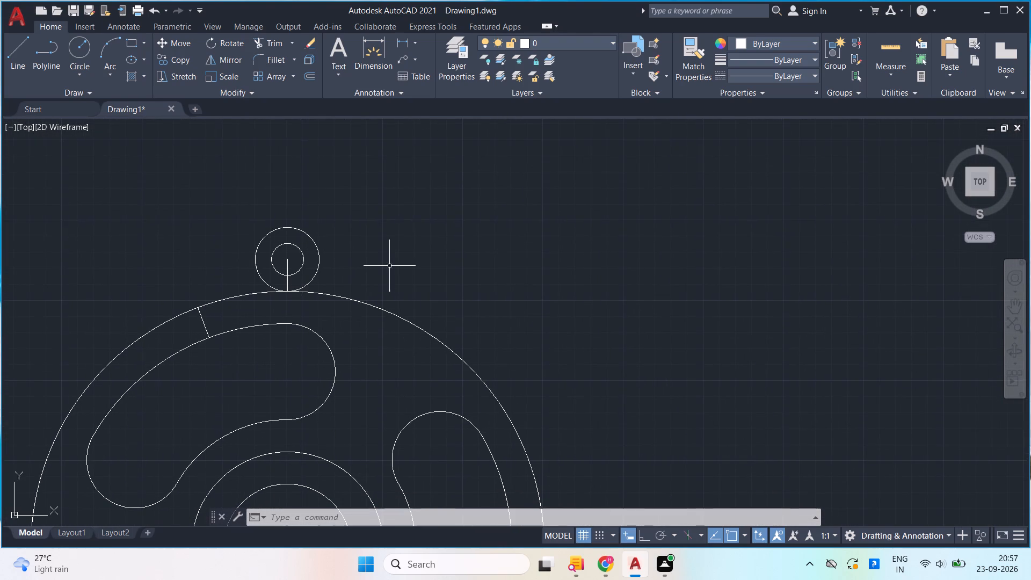
{"action": "scroll", "coordinate": [382, 267], "scroll_direction": "down", "scroll_amount": 1}
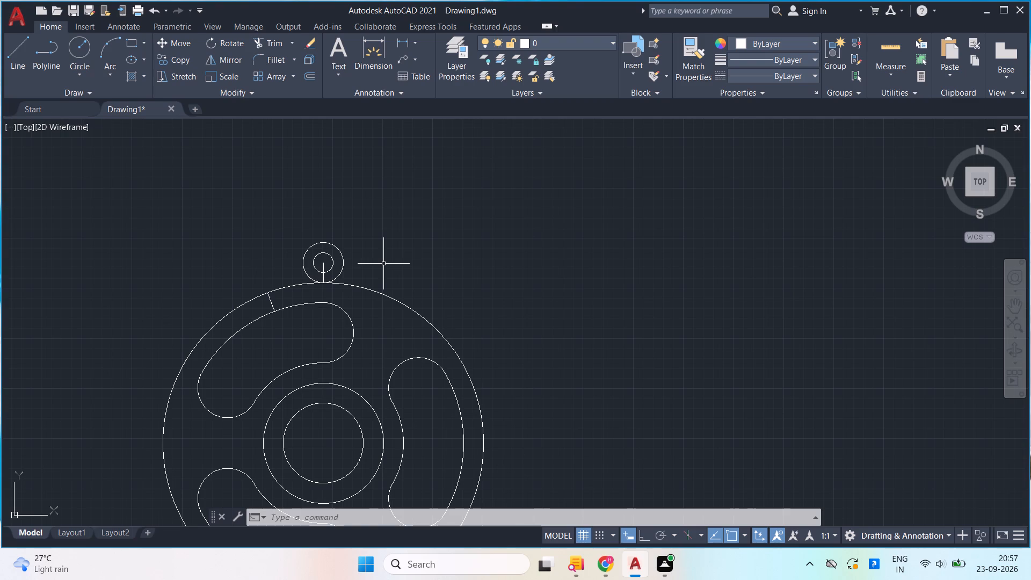
{"action": "key", "text": "Escape"}
{"action": "scroll", "coordinate": [380, 275], "scroll_direction": "down", "scroll_amount": 1}
{"action": "middle_click", "coordinate": [388, 271]}
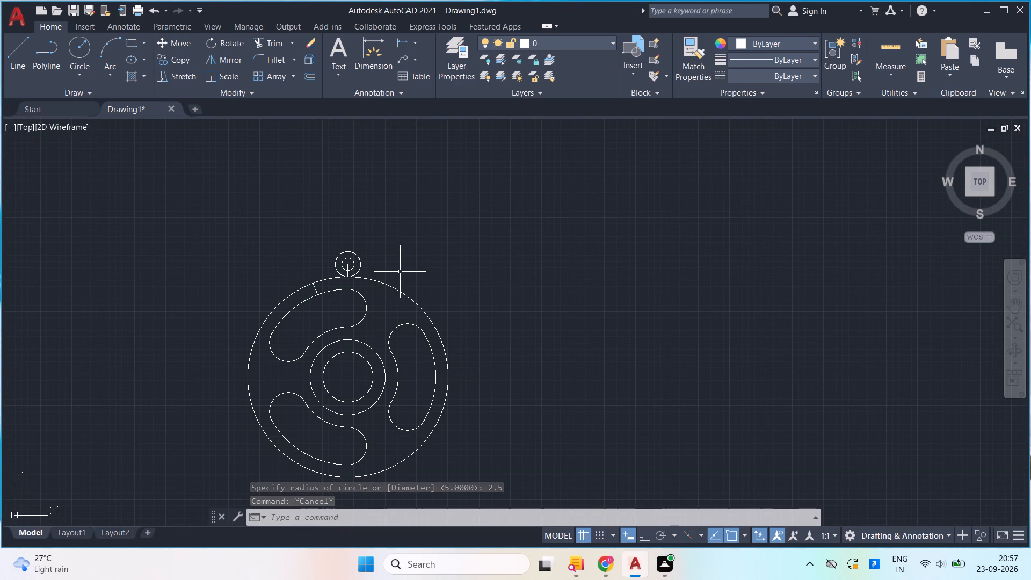
Draw three lines from the common centre past the outer circle's upper-left side, at about 131°, 150° and 170°, each about 47 to 49 units long.
{"action": "key", "text": "l"}
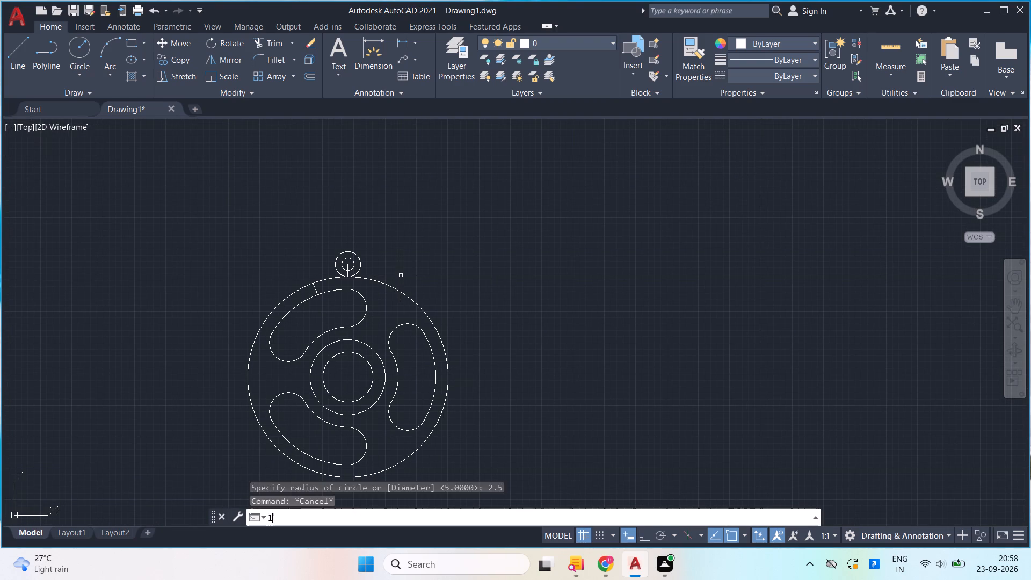
{"action": "key", "text": "Return"}
{"action": "left_click", "coordinate": [346, 375]}
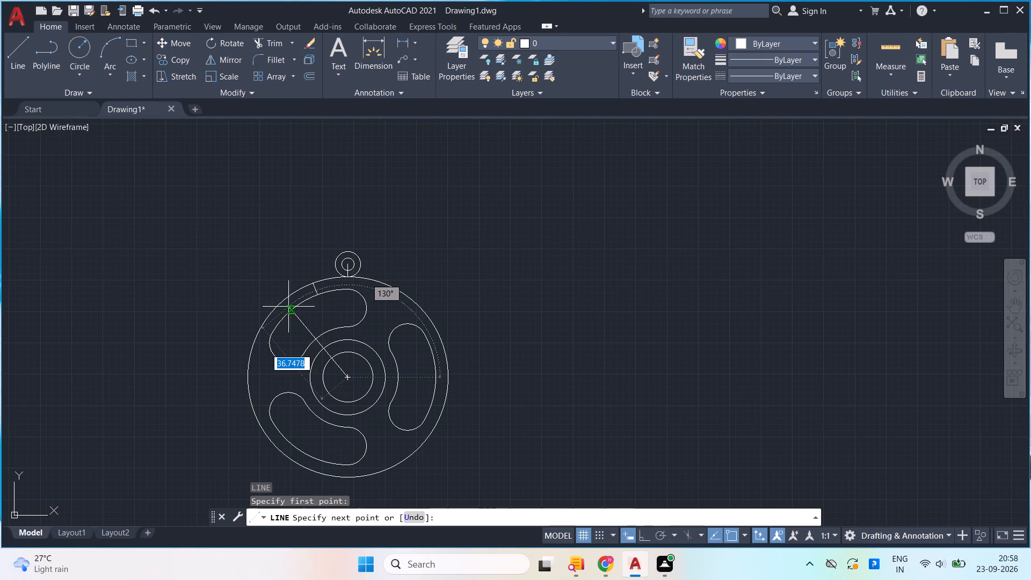
{"action": "left_click", "coordinate": [270, 286]}
{"action": "key", "text": "space"}
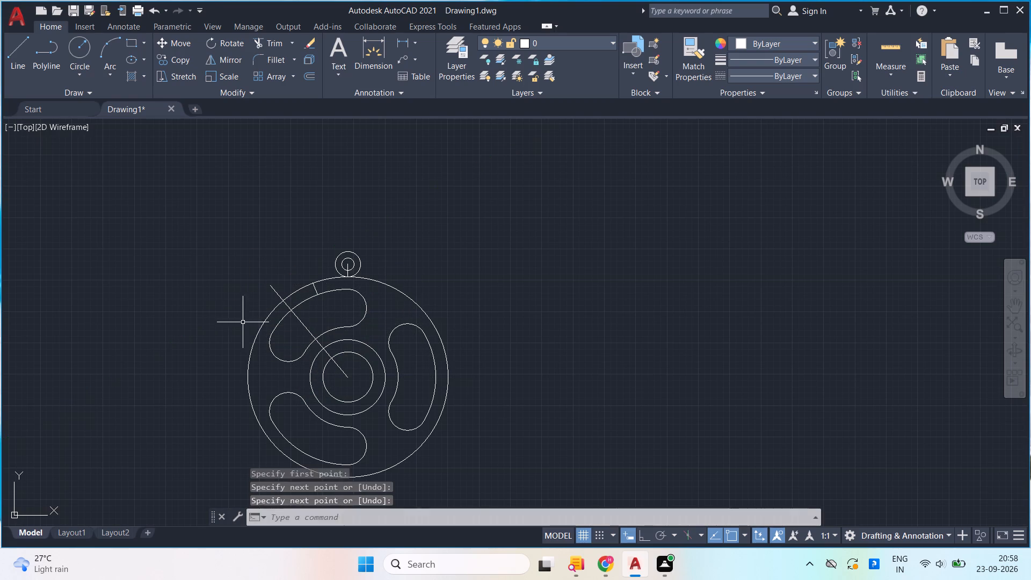
{"action": "key", "text": "space"}
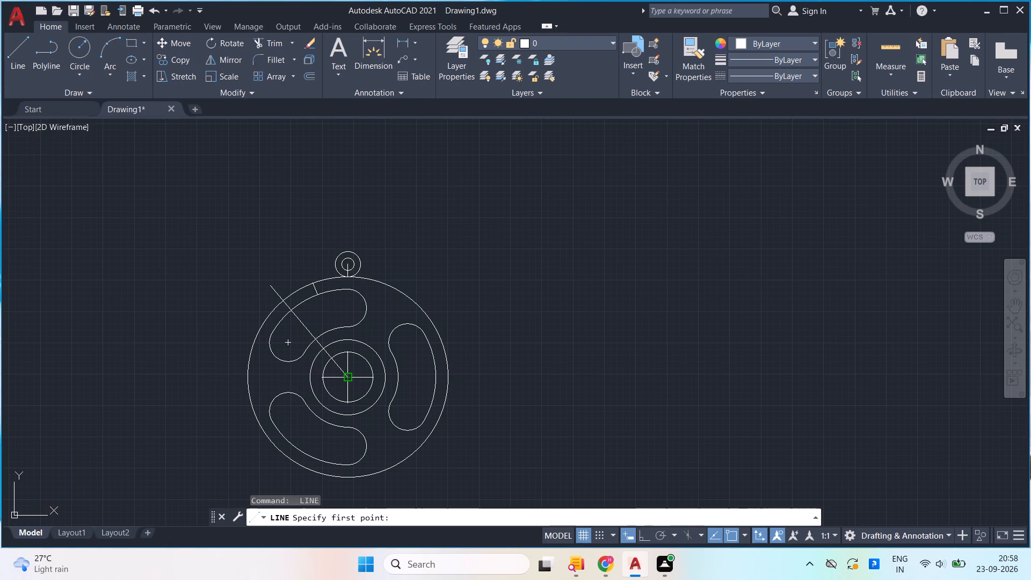
{"action": "left_click", "coordinate": [346, 379]}
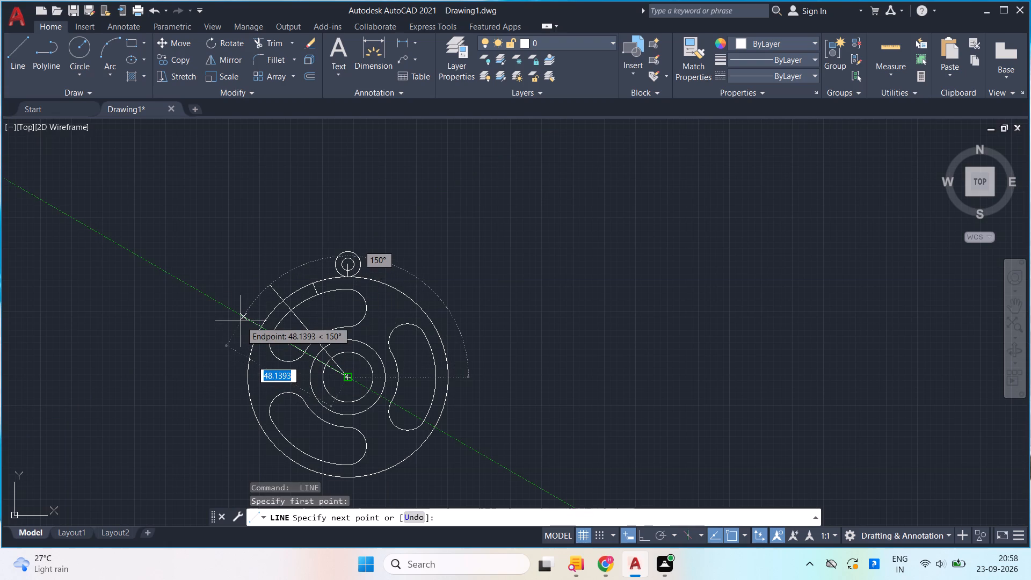
{"action": "left_click", "coordinate": [241, 321]}
{"action": "key", "text": "space"}
{"action": "key", "text": "space"}
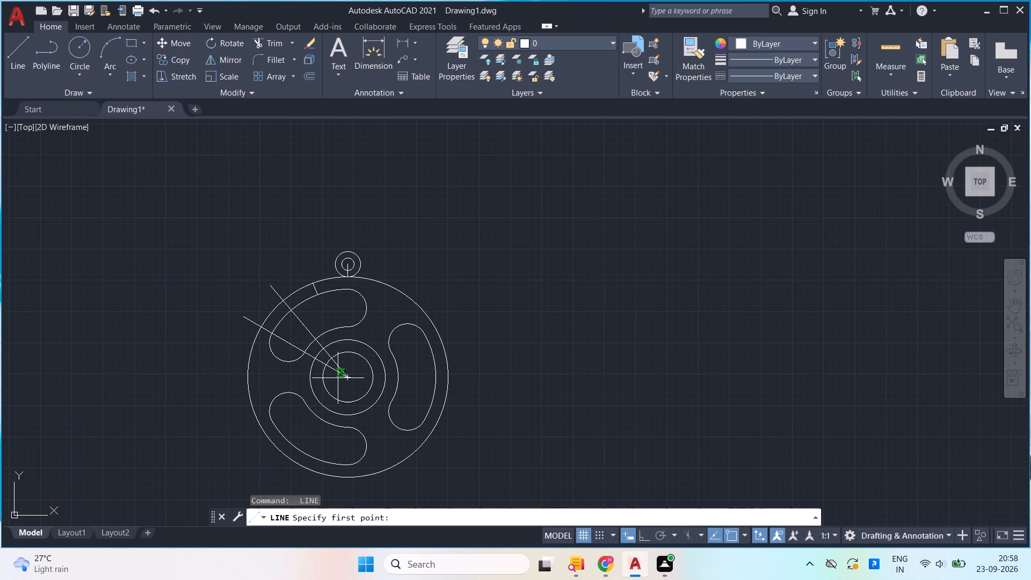
{"action": "left_click", "coordinate": [344, 378]}
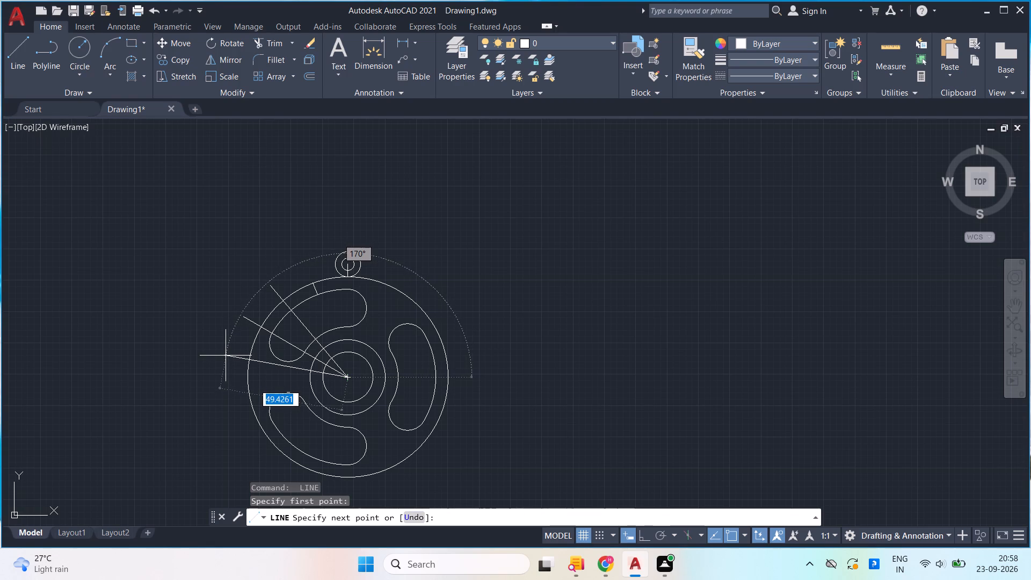
{"action": "left_click", "coordinate": [226, 356]}
{"action": "key", "text": "space"}
Draw three lines from the common centre past the outer circle's lower-left side, at about 190°, 210° and 230°, each about 47 to 56 units long.
{"action": "key", "text": "space"}
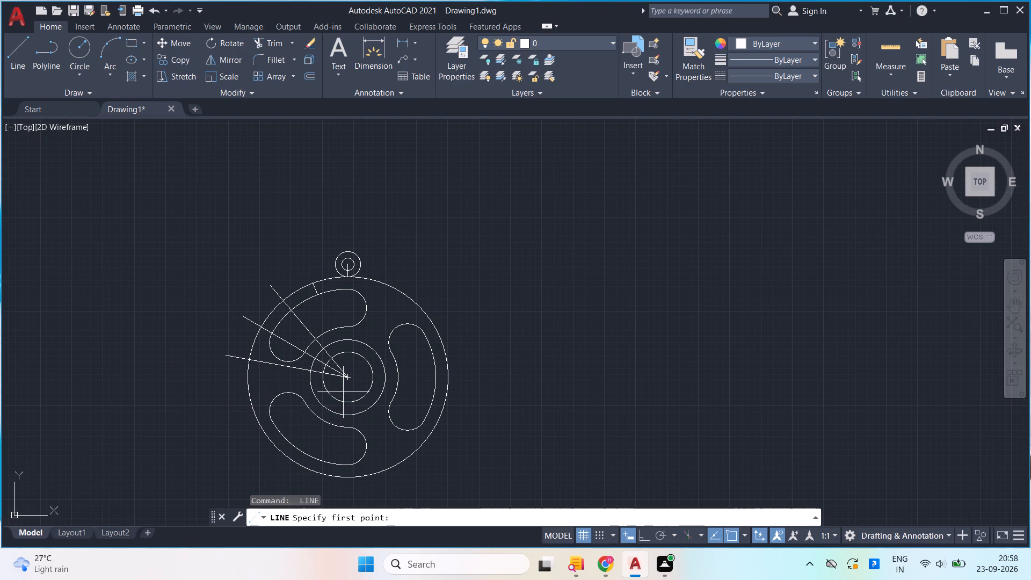
{"action": "left_click", "coordinate": [348, 379]}
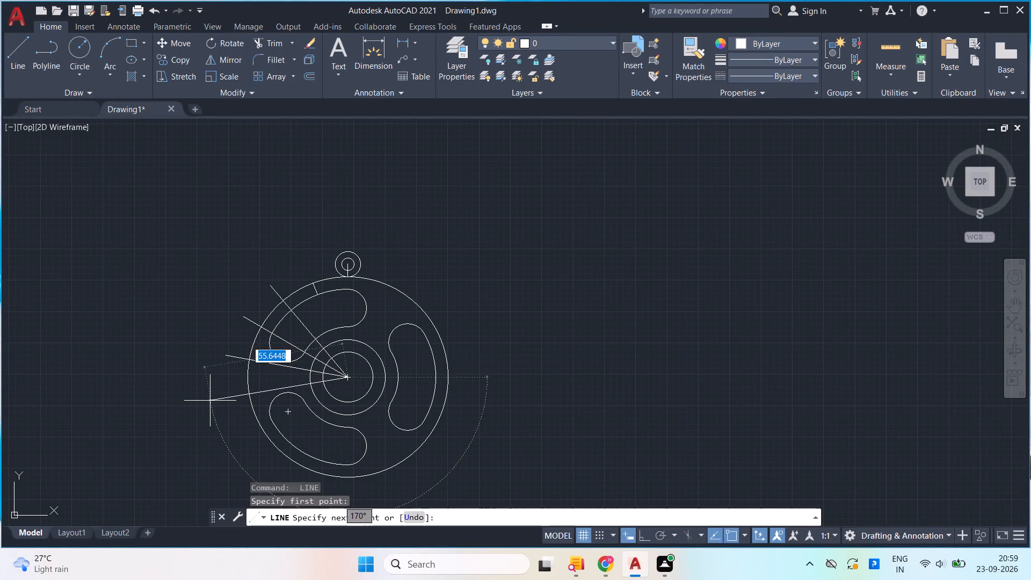
{"action": "left_click", "coordinate": [210, 401]}
{"action": "key", "text": "space"}
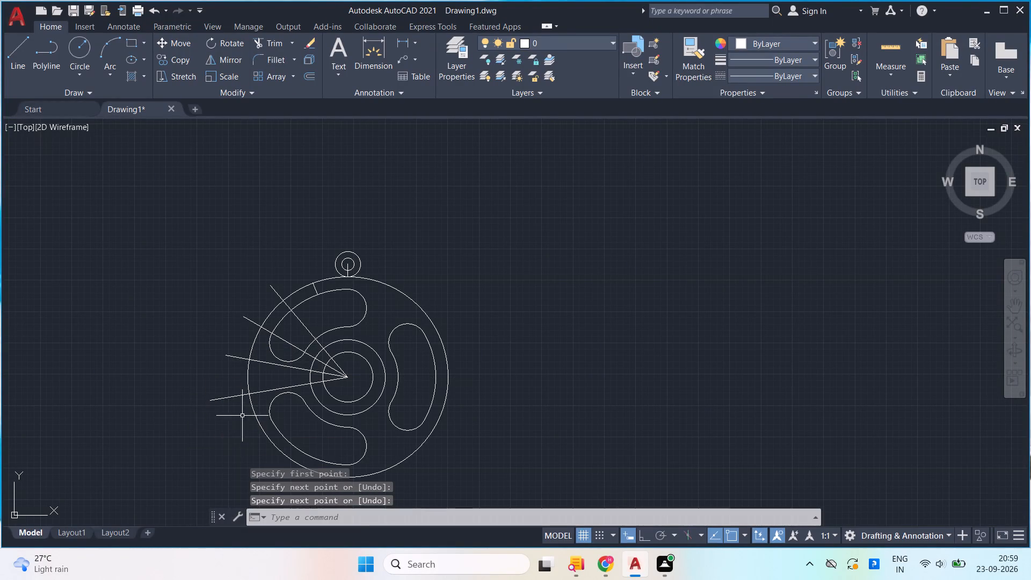
{"action": "middle_click_drag", "start_coordinate": [238, 398], "coordinate": [227, 340]}
{"action": "key", "text": "space"}
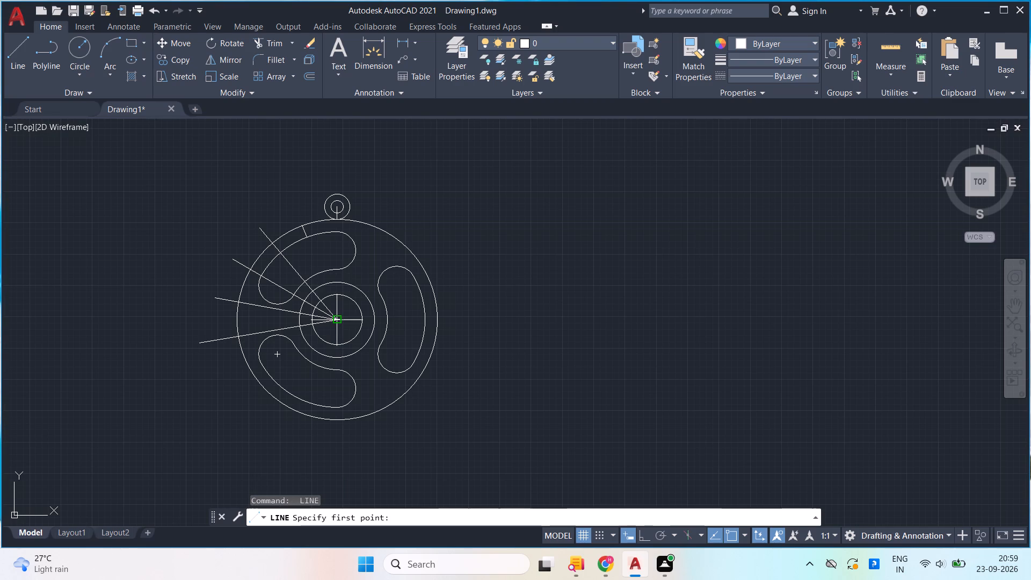
{"action": "left_click", "coordinate": [335, 320]}
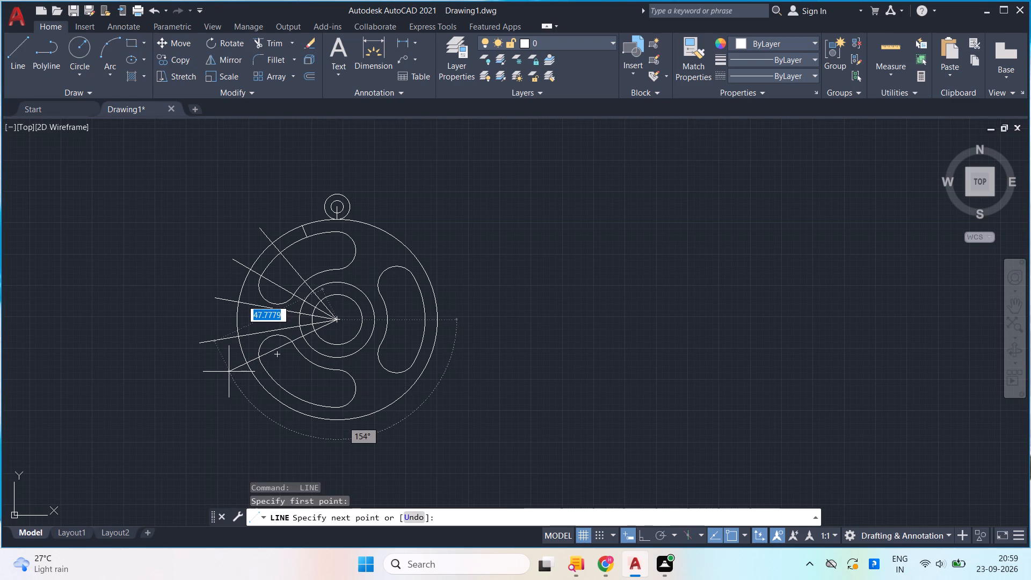
{"action": "left_click", "coordinate": [224, 378]}
{"action": "key", "text": "space"}
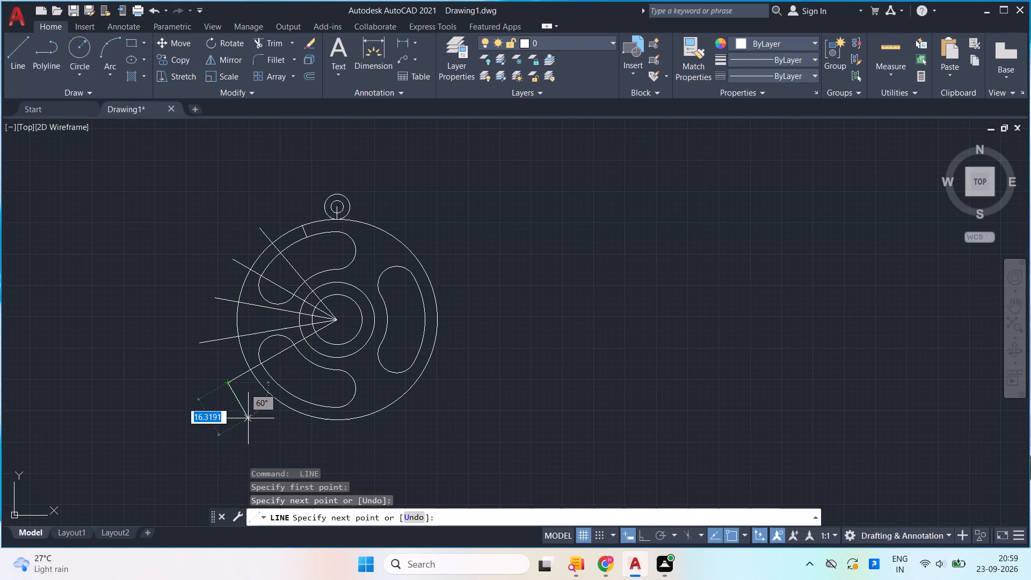
{"action": "key", "text": "space"}
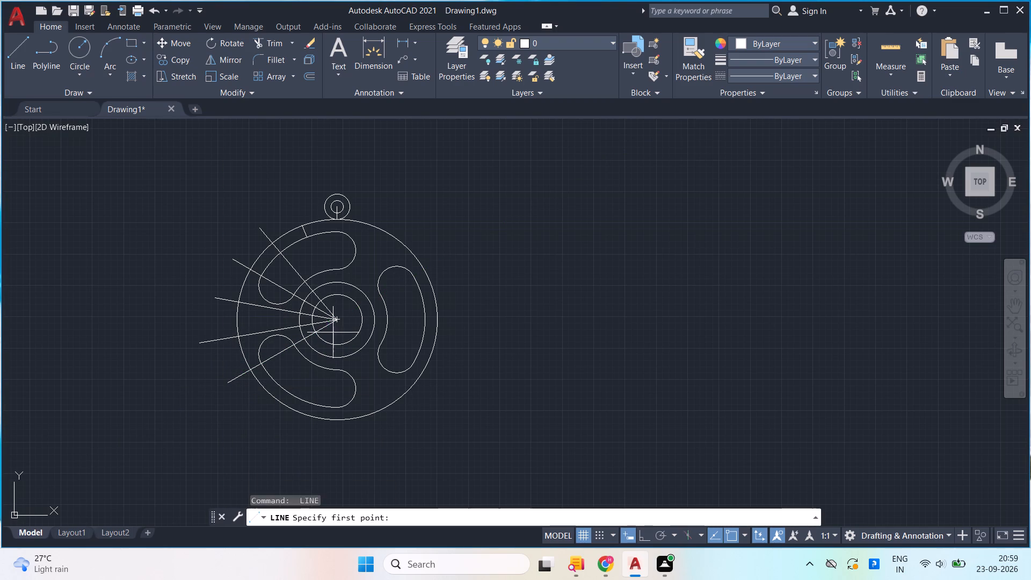
{"action": "left_click", "coordinate": [337, 321]}
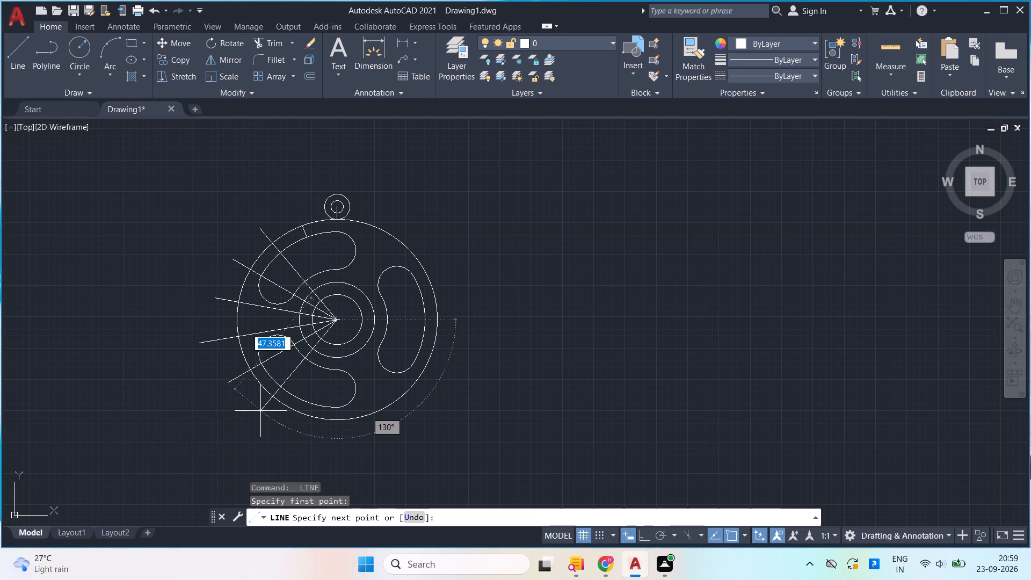
{"action": "left_click", "coordinate": [260, 411]}
{"action": "key", "text": "space"}
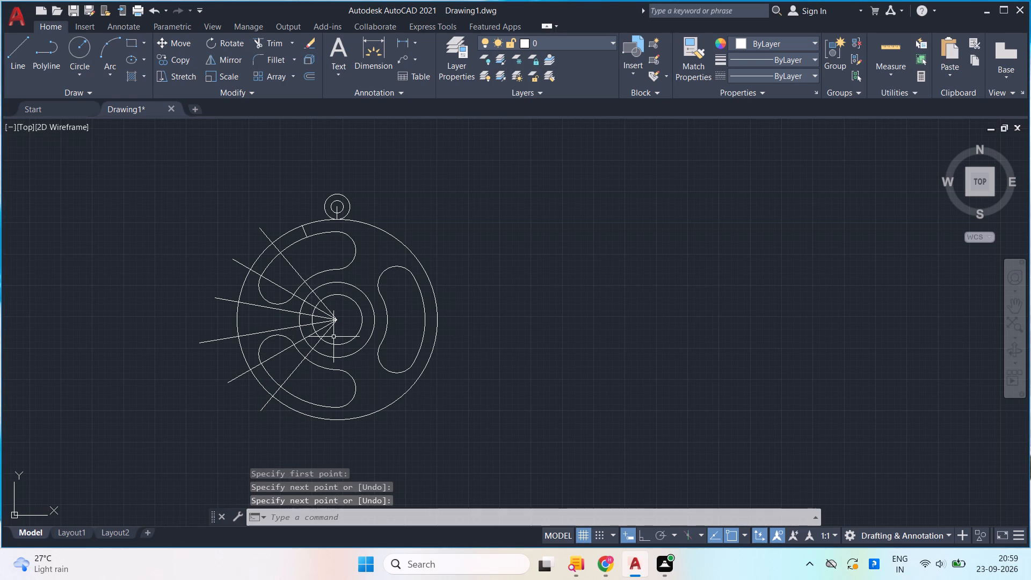
Draw two lines from the common centre past the outer circle's bottom, at about 250° and straight down at 270°, each about 45 to 47 units long.
{"action": "key", "text": "space"}
{"action": "left_click", "coordinate": [335, 320]}
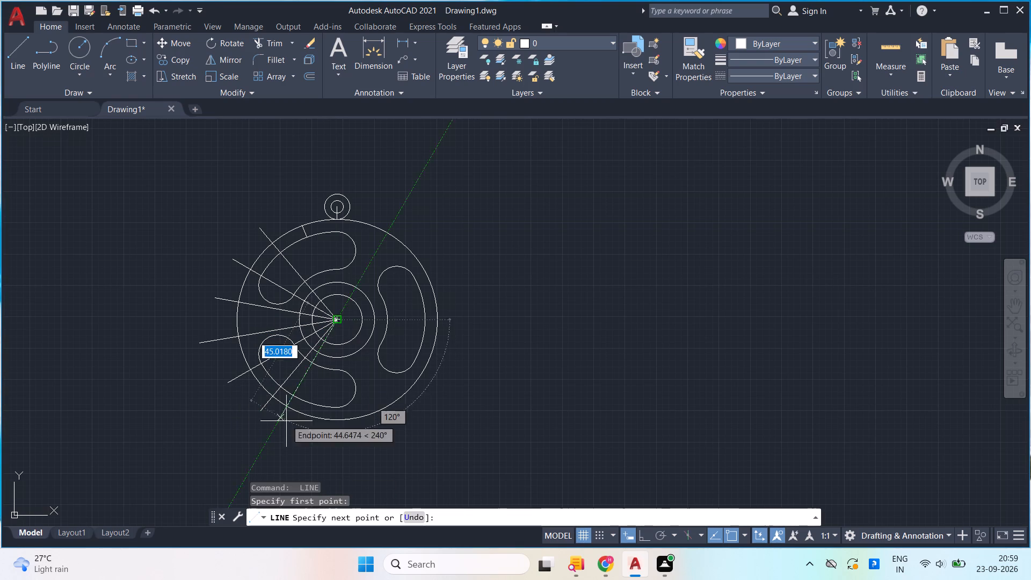
{"action": "left_click", "coordinate": [296, 431]}
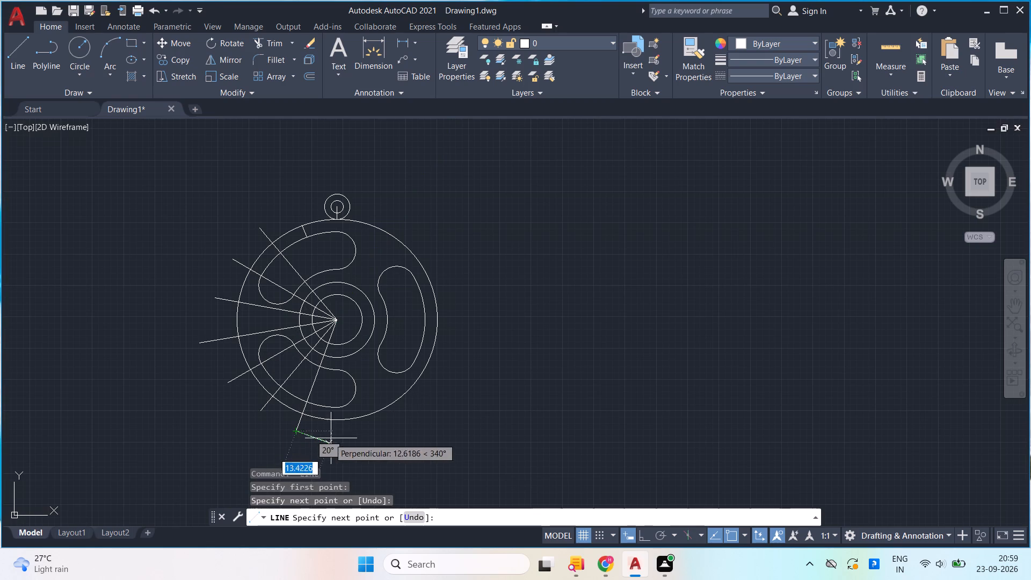
{"action": "key", "text": "space"}
{"action": "key", "text": "space"}
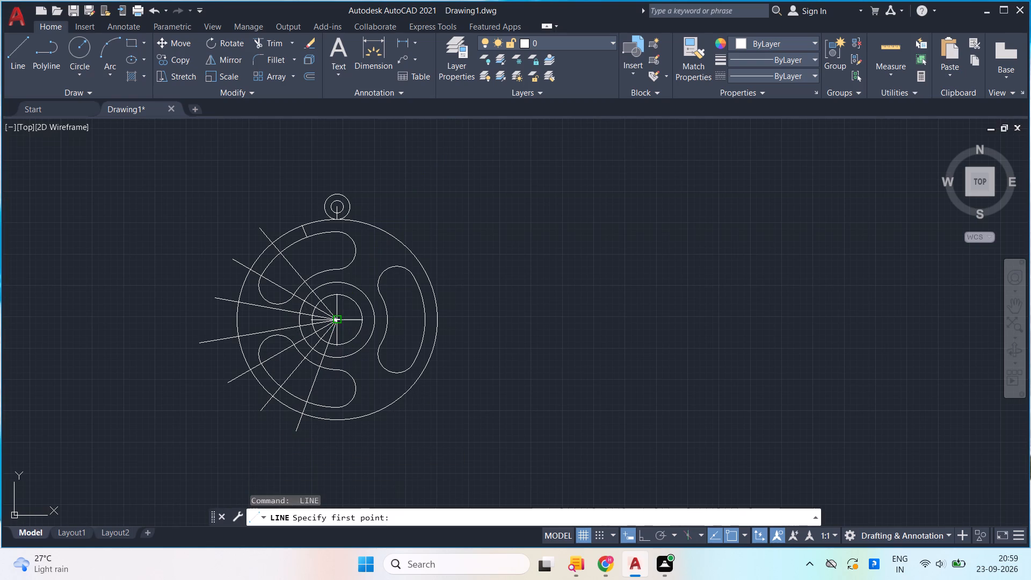
{"action": "left_click", "coordinate": [333, 319]}
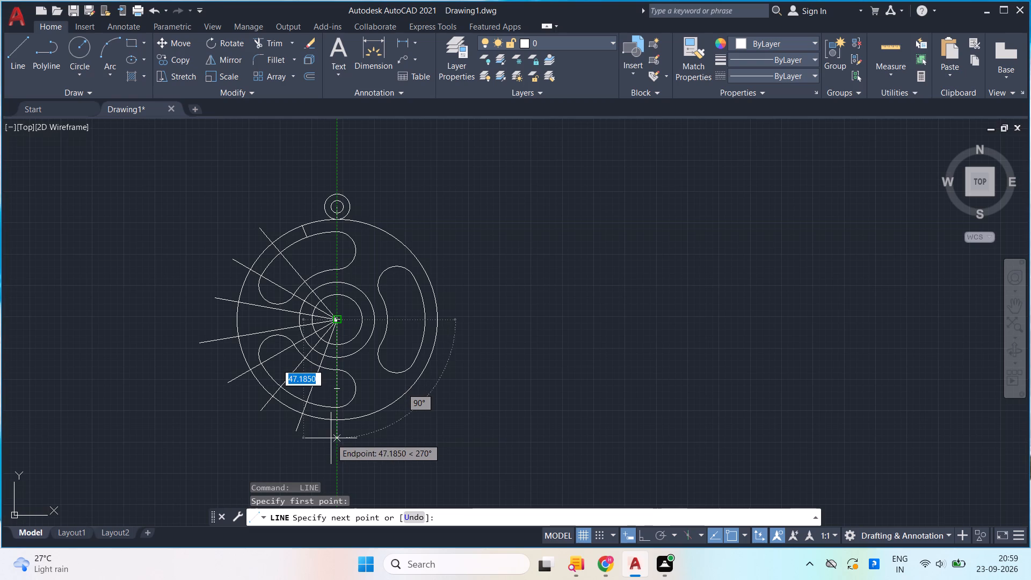
{"action": "left_click", "coordinate": [330, 434]}
{"action": "key", "text": "space"}
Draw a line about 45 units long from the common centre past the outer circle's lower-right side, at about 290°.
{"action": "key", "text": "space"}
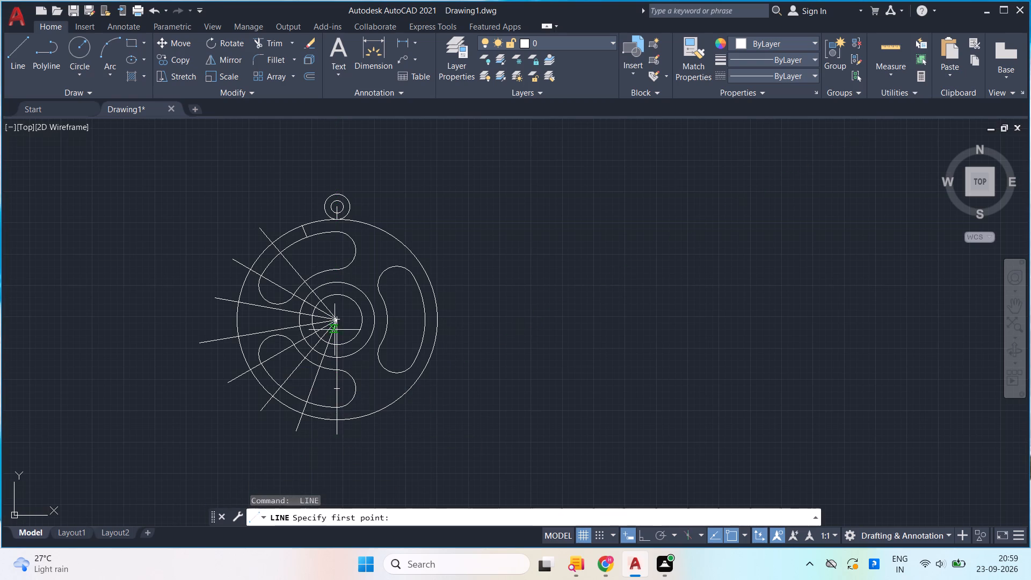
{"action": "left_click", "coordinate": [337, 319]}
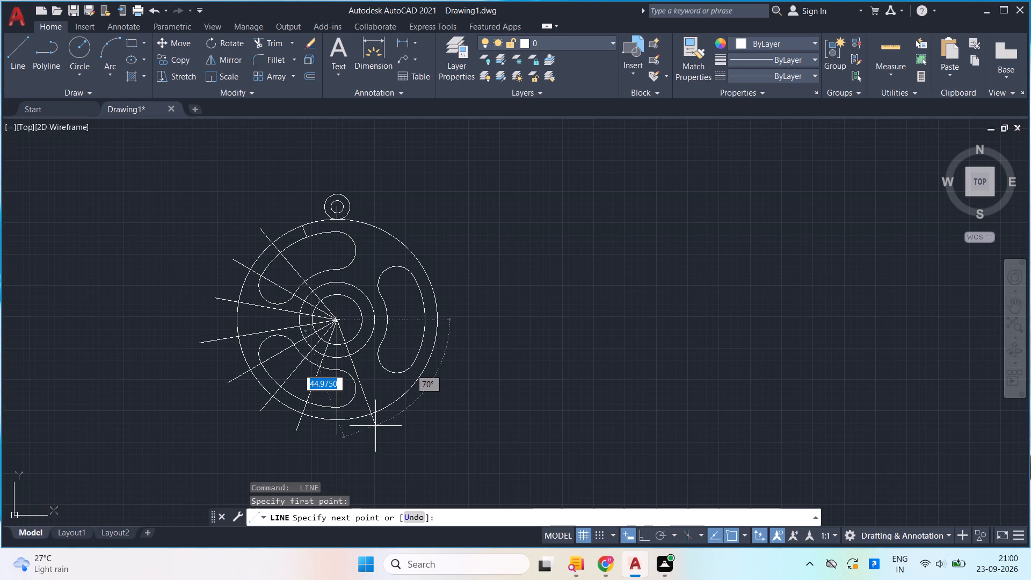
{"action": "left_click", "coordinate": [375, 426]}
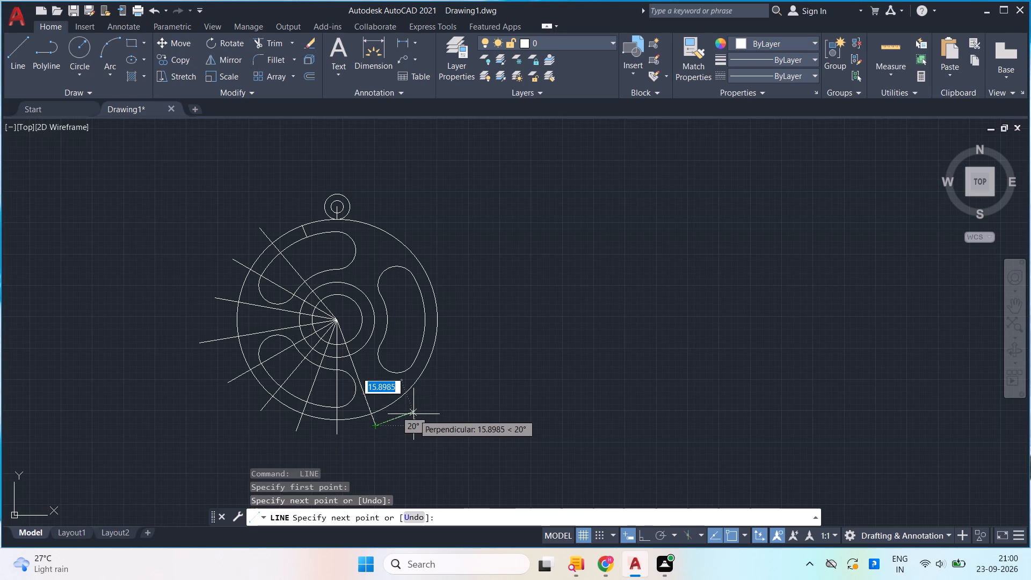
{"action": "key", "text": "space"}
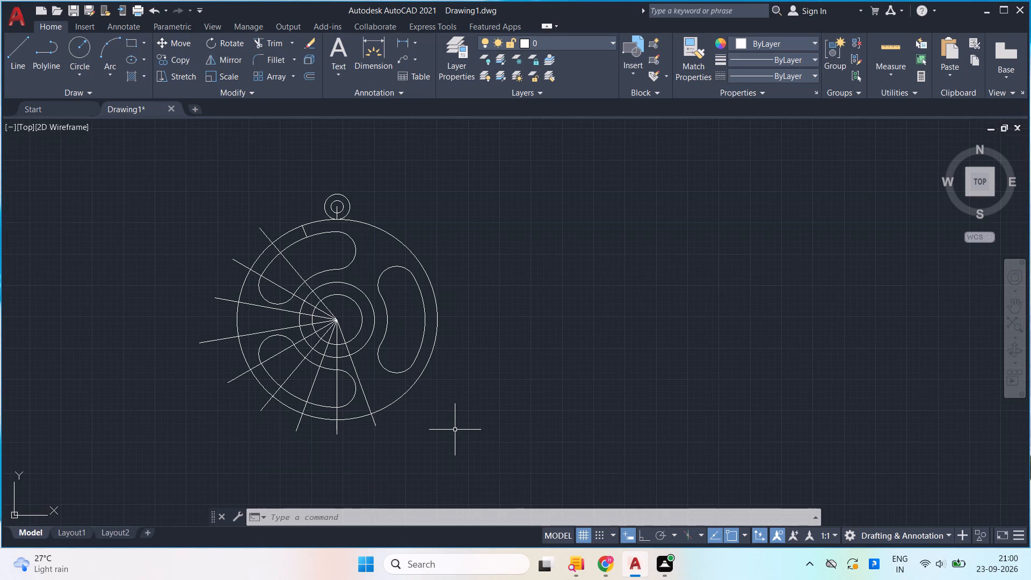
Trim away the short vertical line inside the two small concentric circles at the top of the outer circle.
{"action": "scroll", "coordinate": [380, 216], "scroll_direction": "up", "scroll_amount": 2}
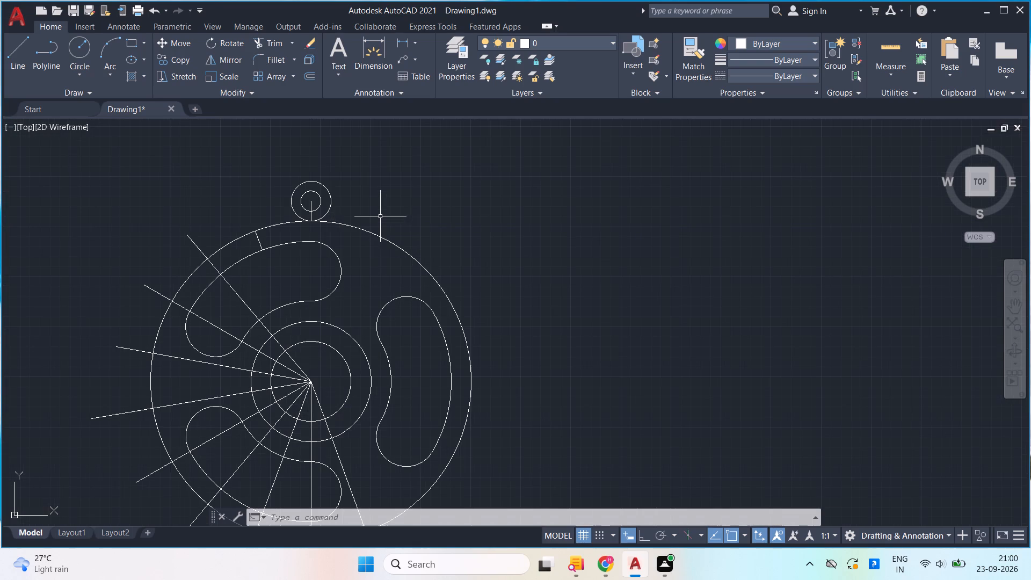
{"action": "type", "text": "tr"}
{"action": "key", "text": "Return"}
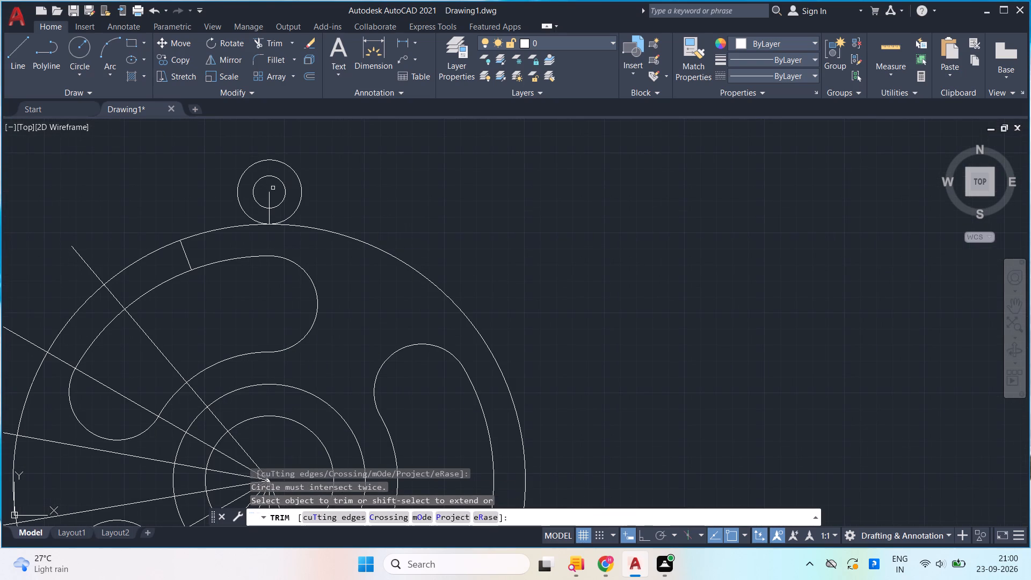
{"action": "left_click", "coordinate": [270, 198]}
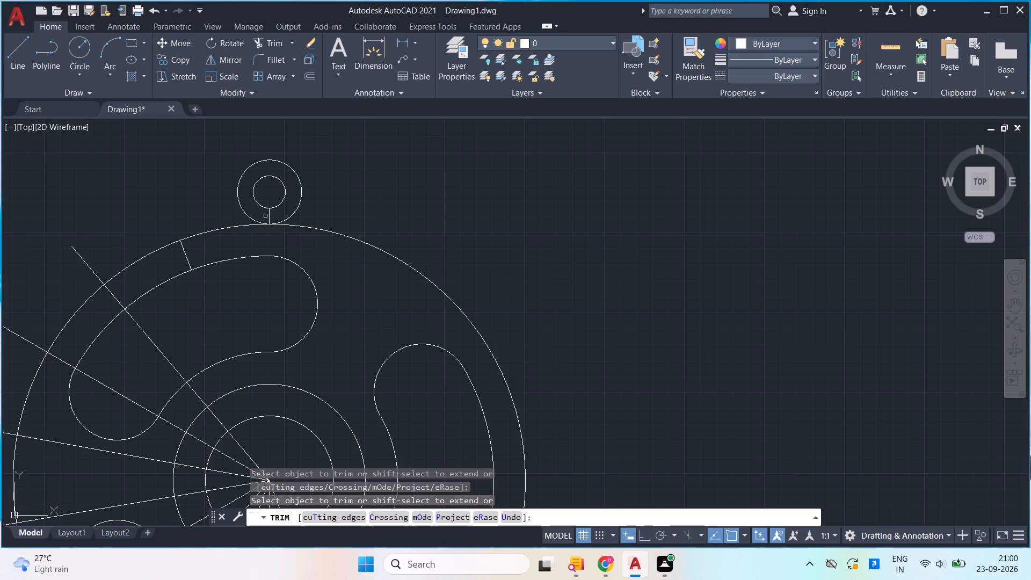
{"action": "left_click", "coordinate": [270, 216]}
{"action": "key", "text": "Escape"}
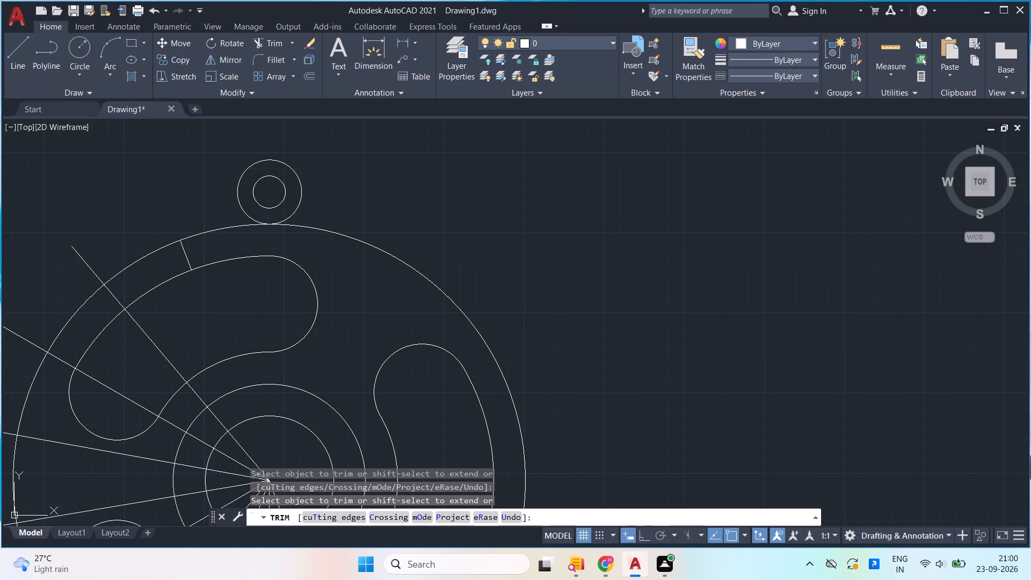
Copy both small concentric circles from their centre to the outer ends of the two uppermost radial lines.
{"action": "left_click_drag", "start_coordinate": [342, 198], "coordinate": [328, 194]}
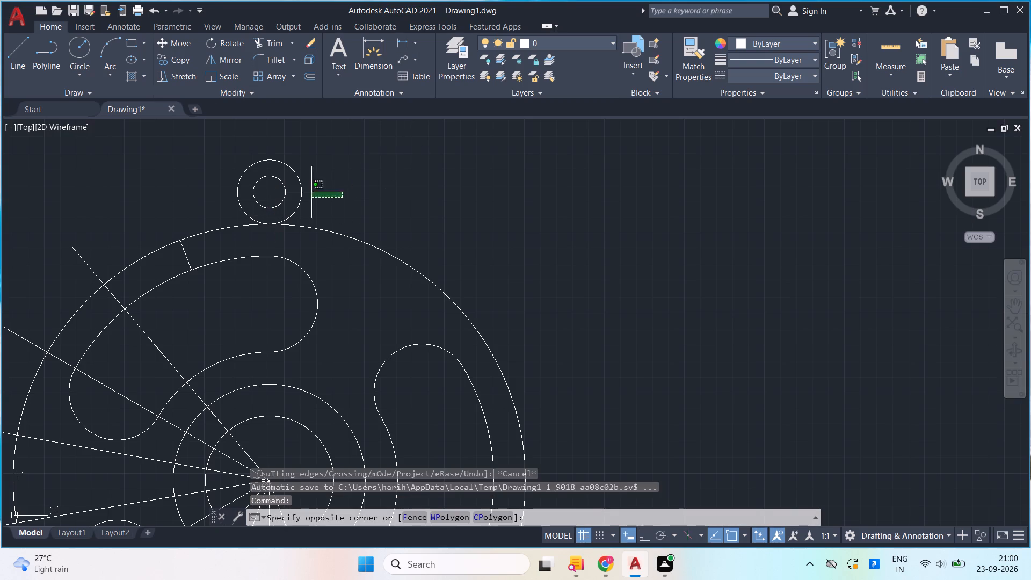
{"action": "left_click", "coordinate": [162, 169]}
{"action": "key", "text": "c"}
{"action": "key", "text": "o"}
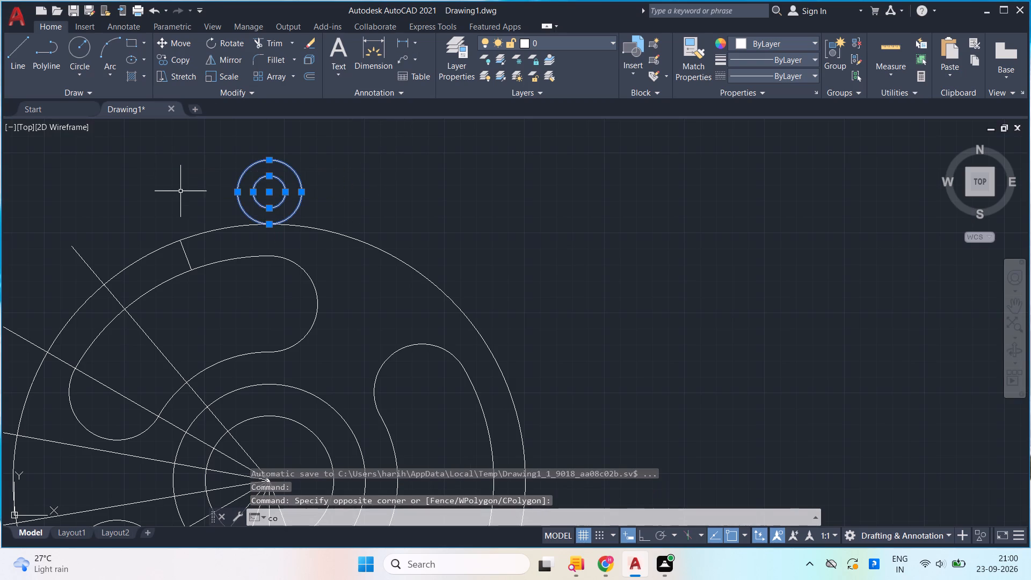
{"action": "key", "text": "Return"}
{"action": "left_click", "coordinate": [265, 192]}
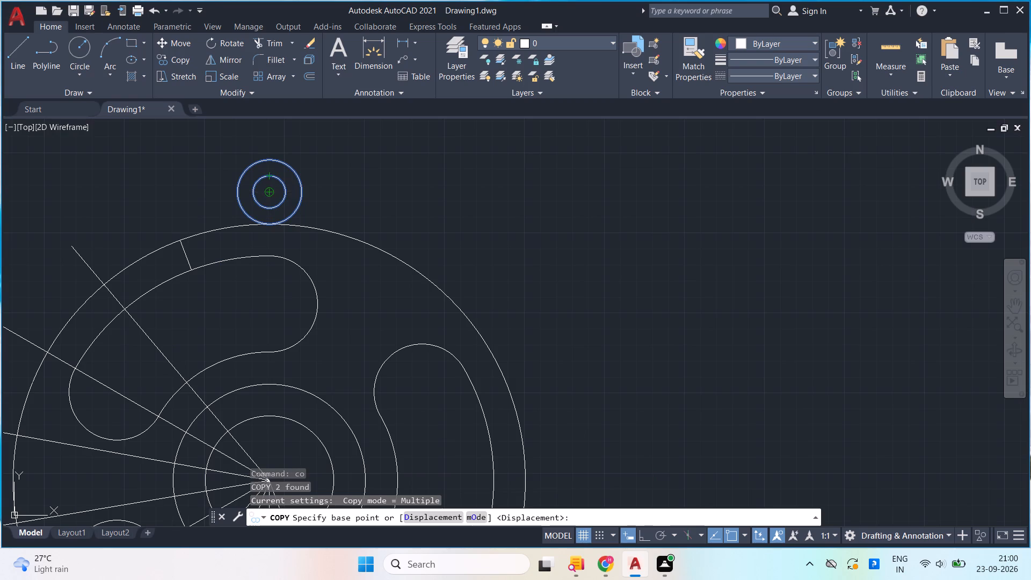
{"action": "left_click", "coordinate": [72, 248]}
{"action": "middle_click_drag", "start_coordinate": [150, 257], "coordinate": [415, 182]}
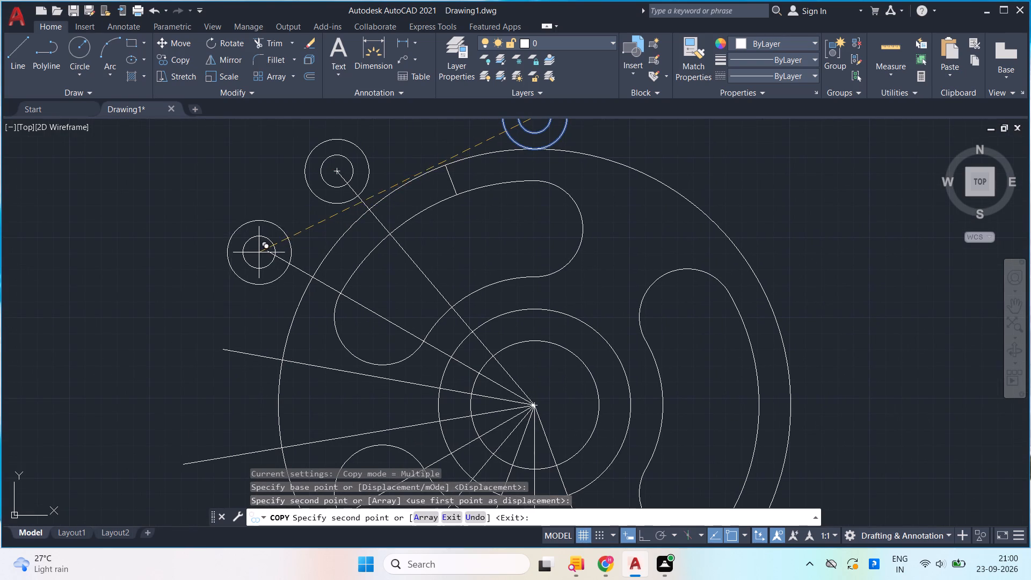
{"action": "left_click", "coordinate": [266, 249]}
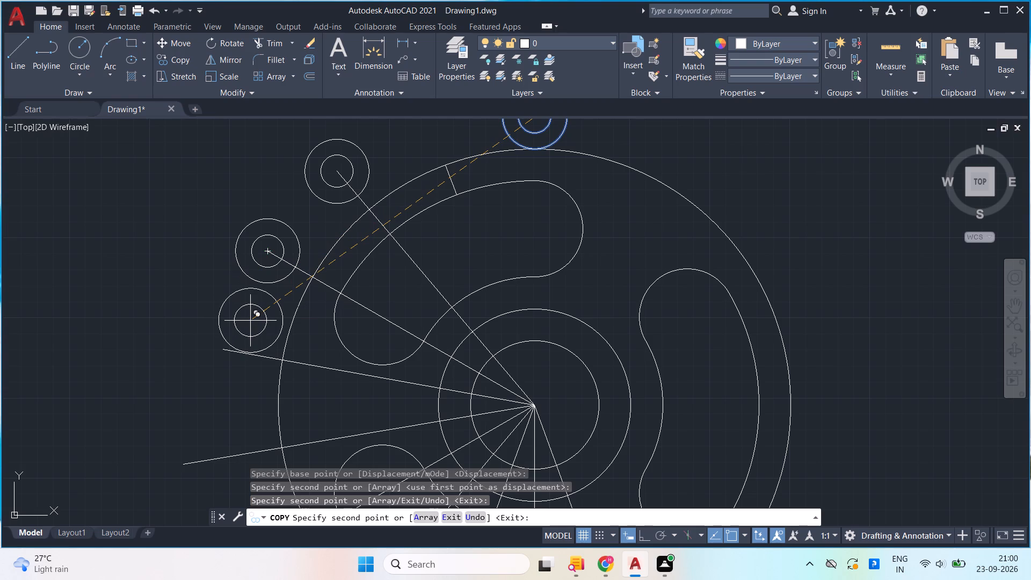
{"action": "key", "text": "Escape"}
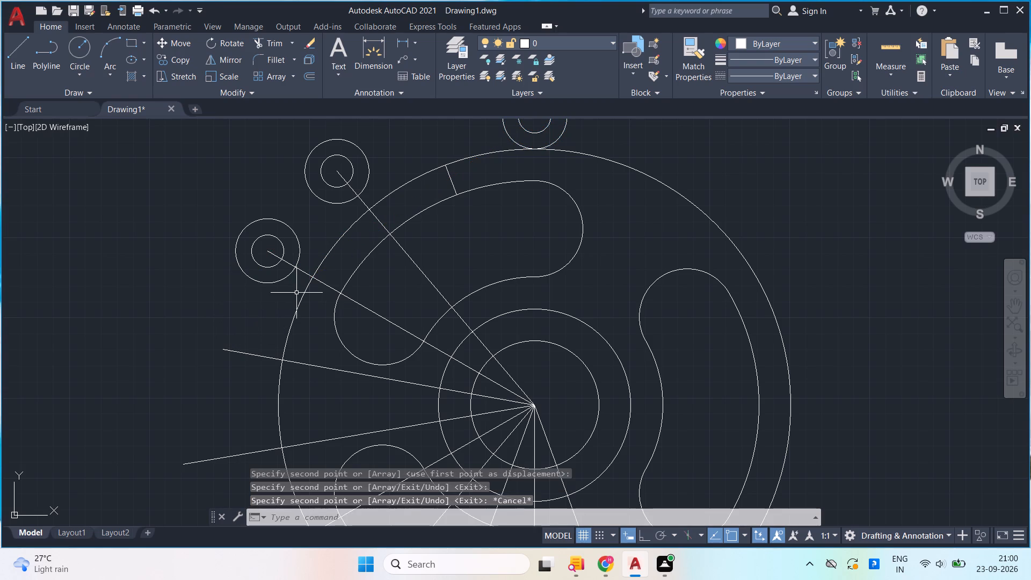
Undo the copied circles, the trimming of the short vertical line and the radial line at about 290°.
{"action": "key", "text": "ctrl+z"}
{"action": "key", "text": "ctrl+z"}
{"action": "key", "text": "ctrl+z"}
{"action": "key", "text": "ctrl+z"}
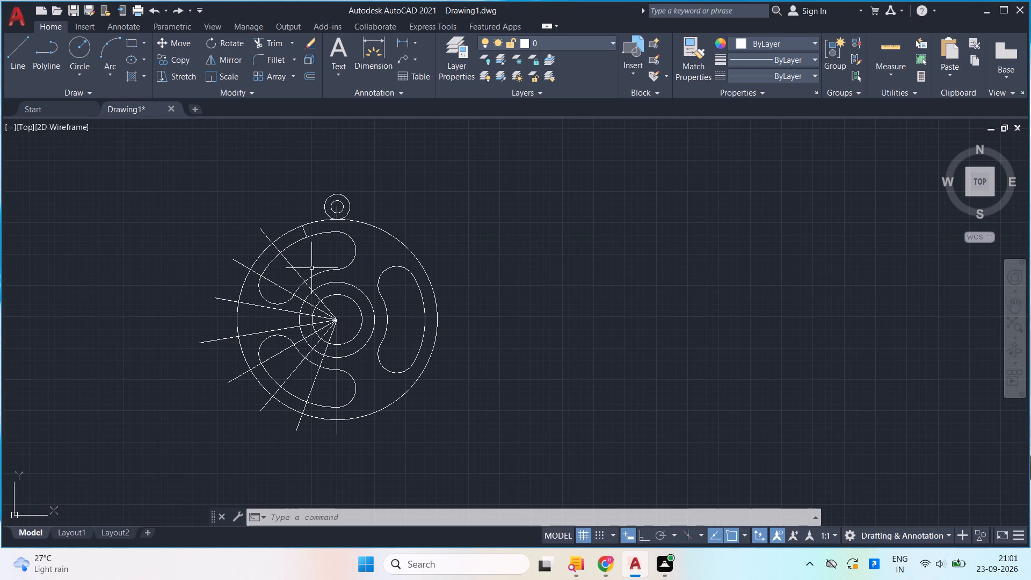
Draw a circle of radius 45 centred on the common centre.
{"action": "key", "text": "c"}
{"action": "key", "text": "Return"}
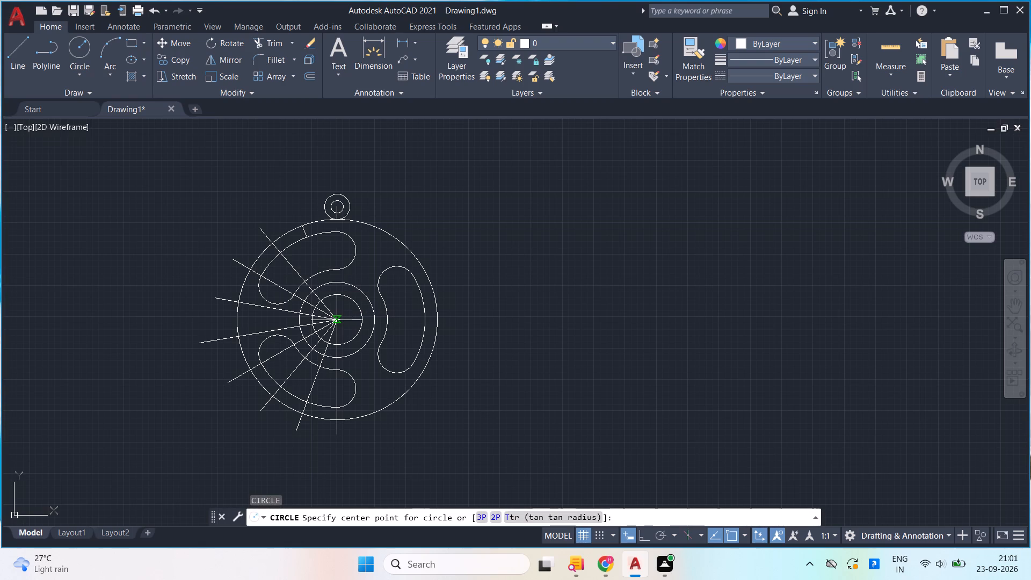
{"action": "left_click", "coordinate": [335, 320]}
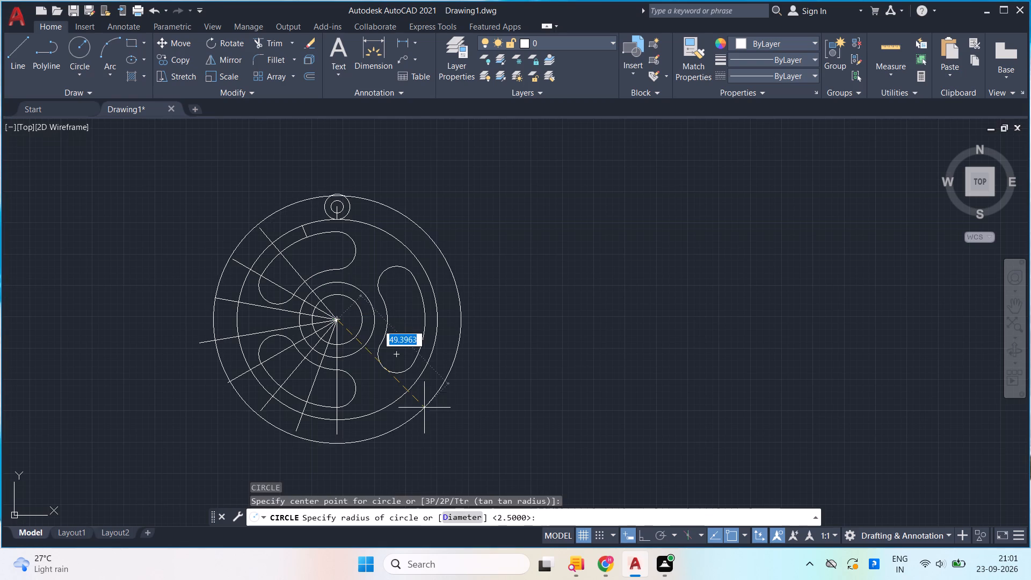
{"action": "type", "text": "45"}
{"action": "key", "text": "Return"}
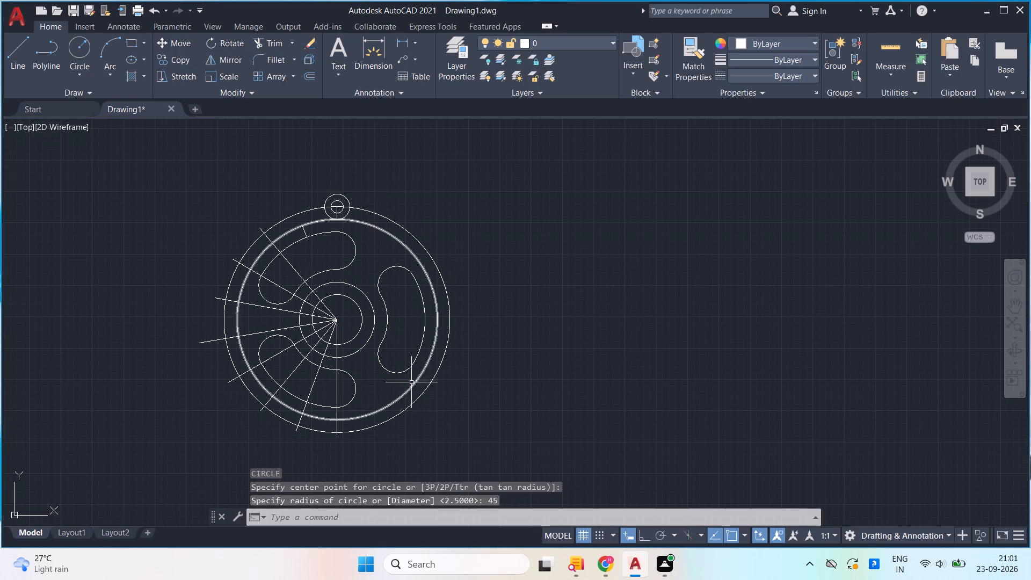
Copy the larger small circle at the top from its centre to the eight crossings of the radial lines with the radius 45 circle.
{"action": "scroll", "coordinate": [346, 186], "scroll_direction": "up", "scroll_amount": 1}
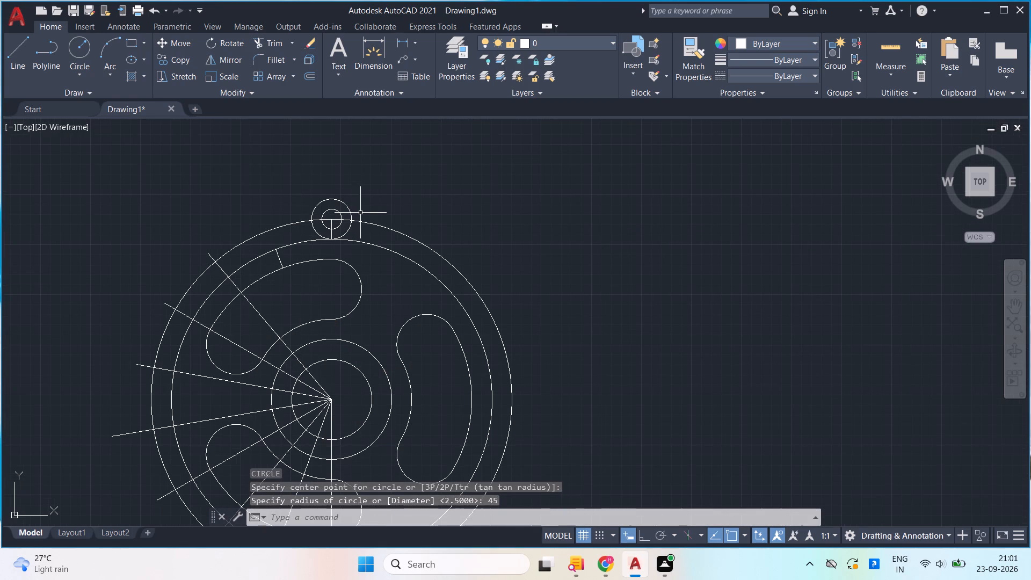
{"action": "left_click", "coordinate": [368, 203]}
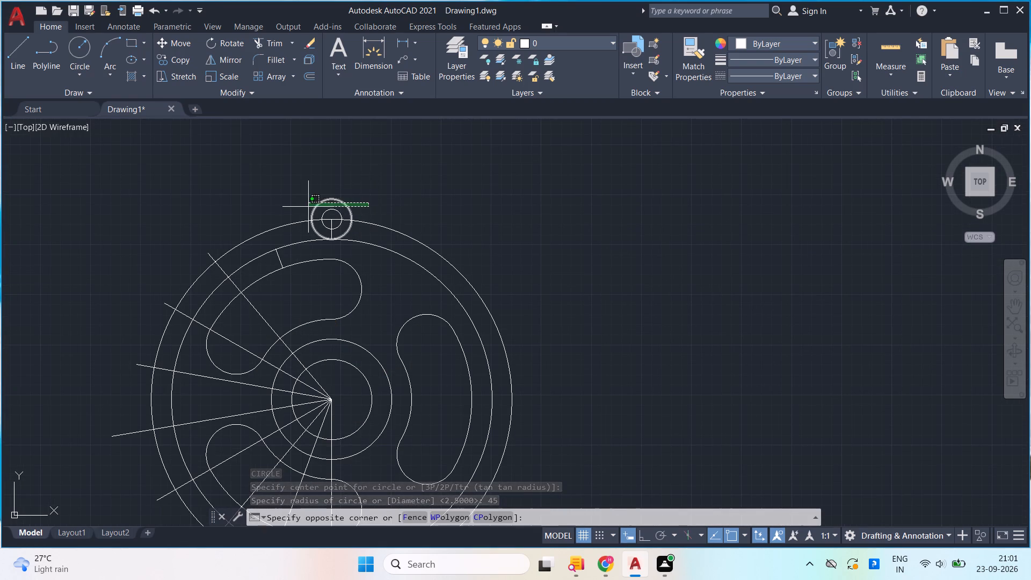
{"action": "left_click", "coordinate": [302, 206]}
{"action": "type", "text": "co"}
{"action": "key", "text": "Return"}
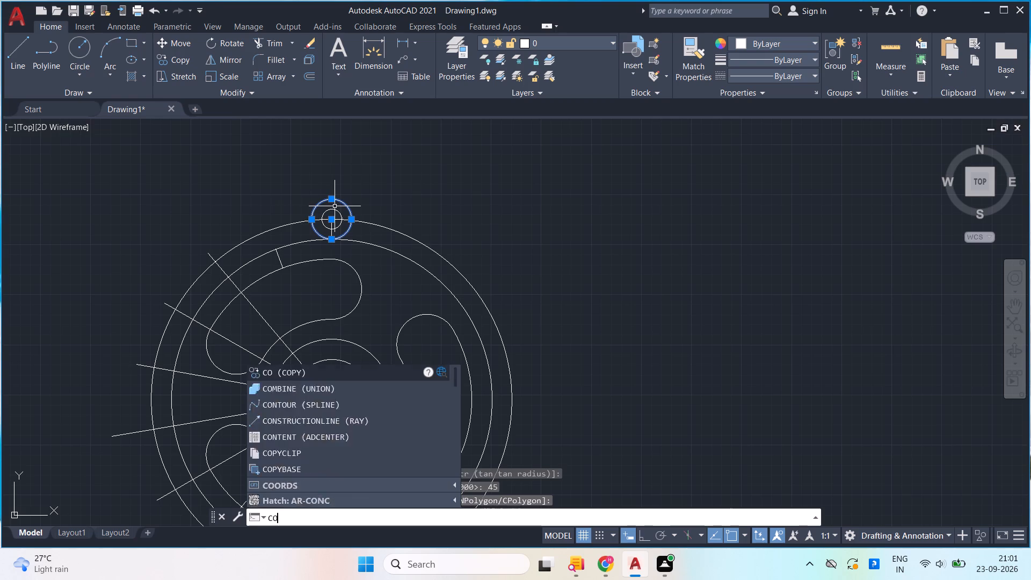
{"action": "left_click", "coordinate": [328, 218]}
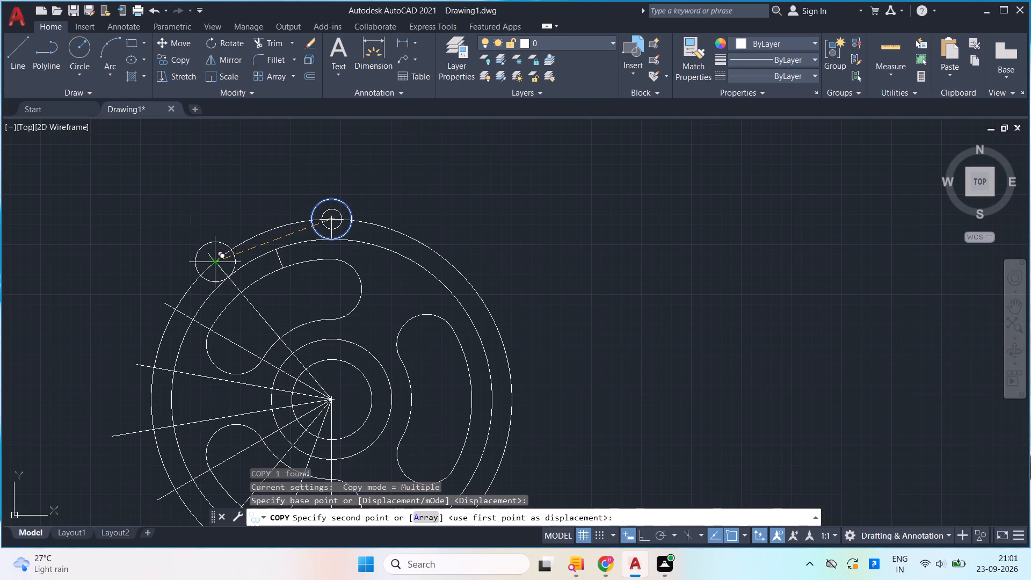
{"action": "left_click", "coordinate": [213, 263]}
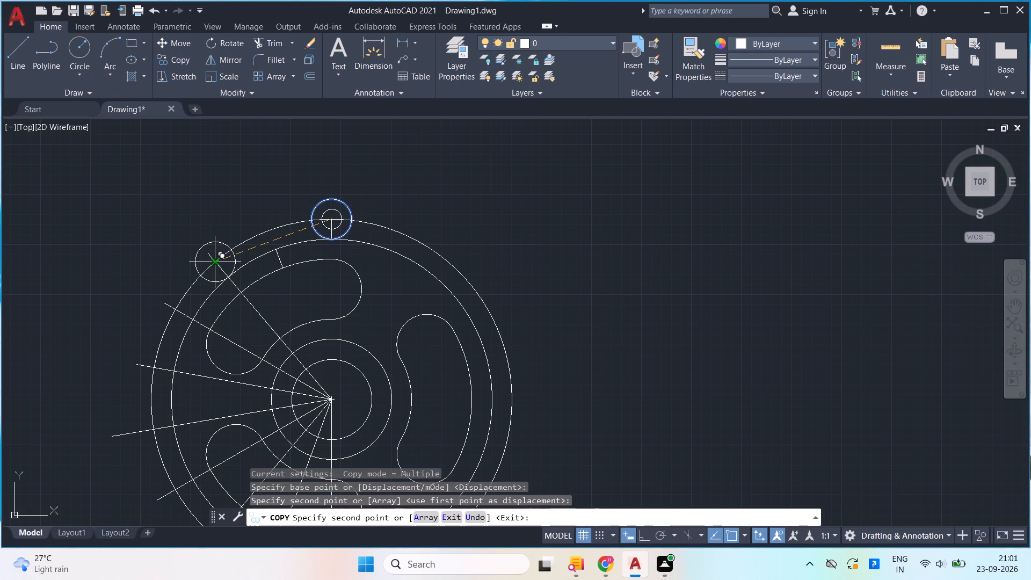
{"action": "left_click", "coordinate": [174, 311]}
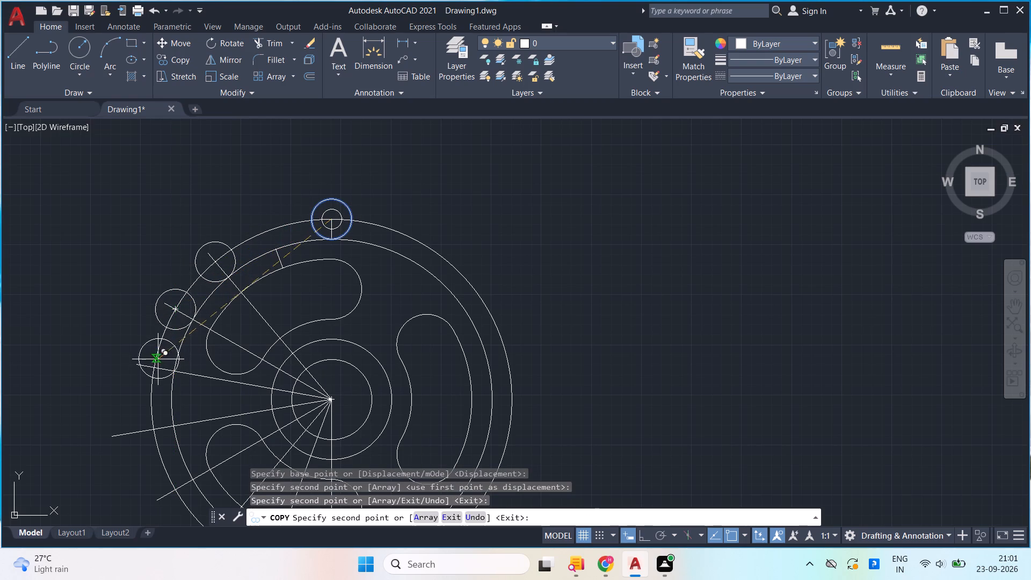
{"action": "left_click", "coordinate": [155, 365]}
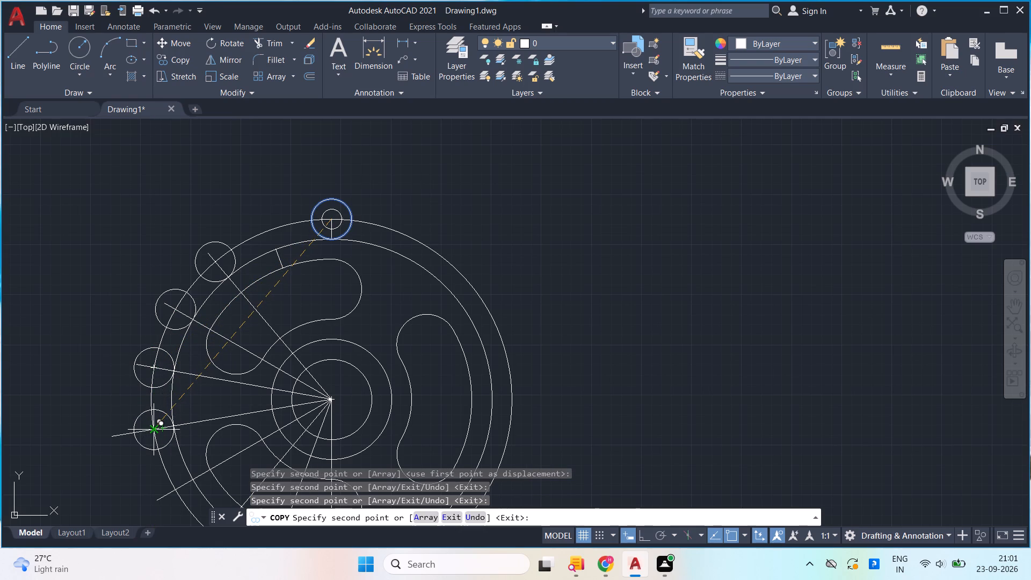
{"action": "left_click", "coordinate": [154, 427]}
{"action": "middle_click_drag", "start_coordinate": [208, 397], "coordinate": [217, 264]}
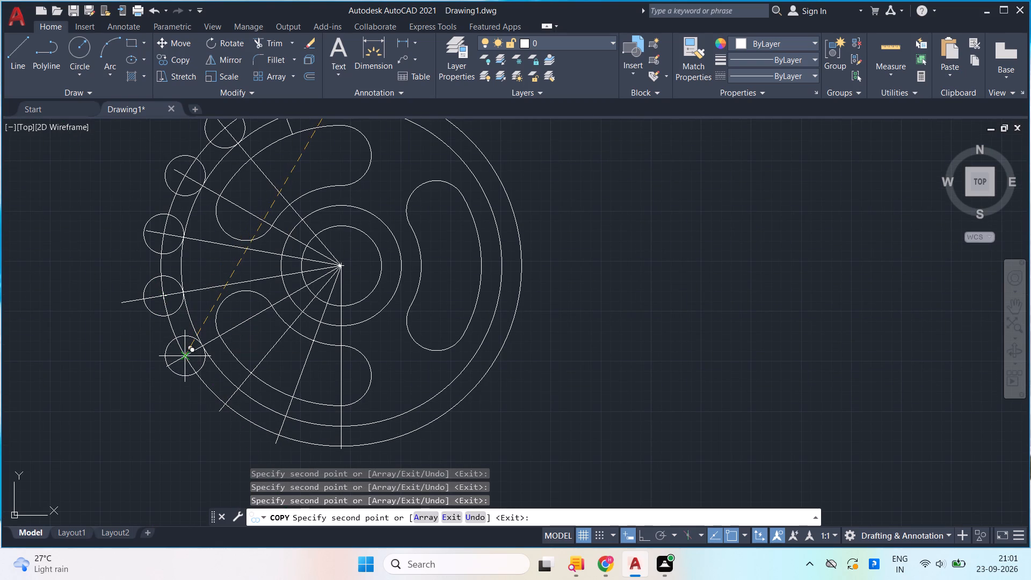
{"action": "left_click", "coordinate": [184, 358]}
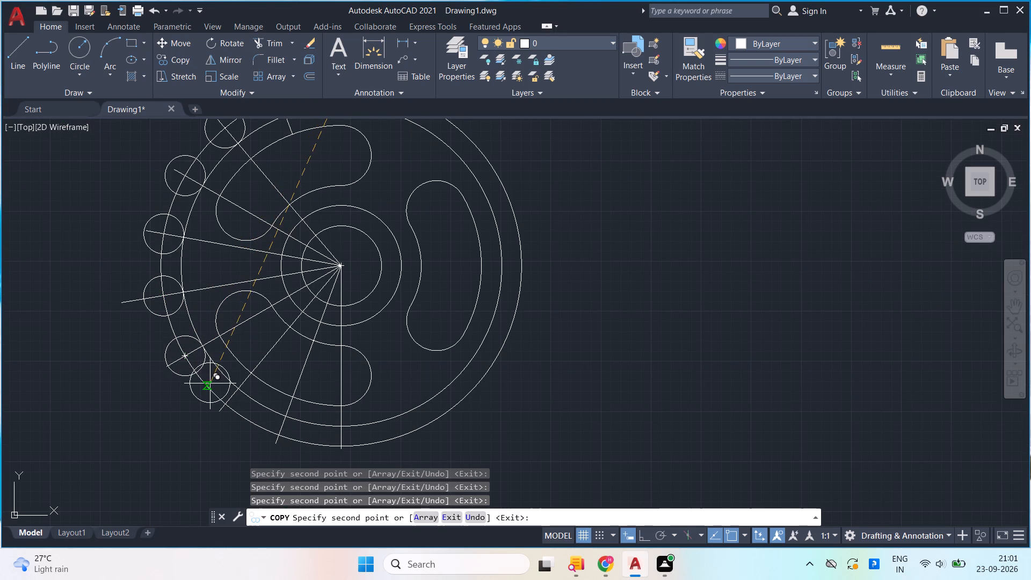
{"action": "left_click", "coordinate": [224, 403]}
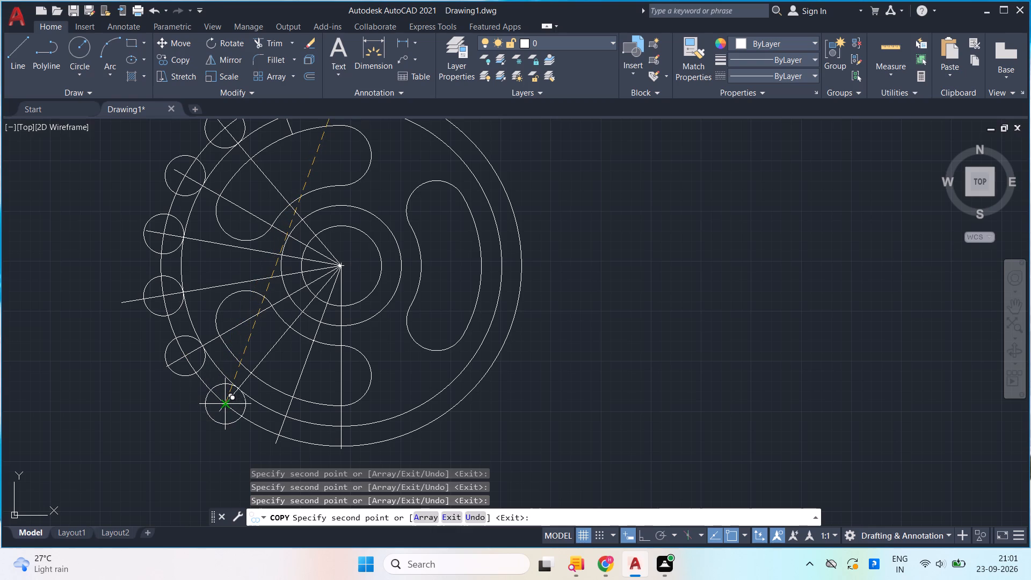
{"action": "left_click", "coordinate": [278, 434]}
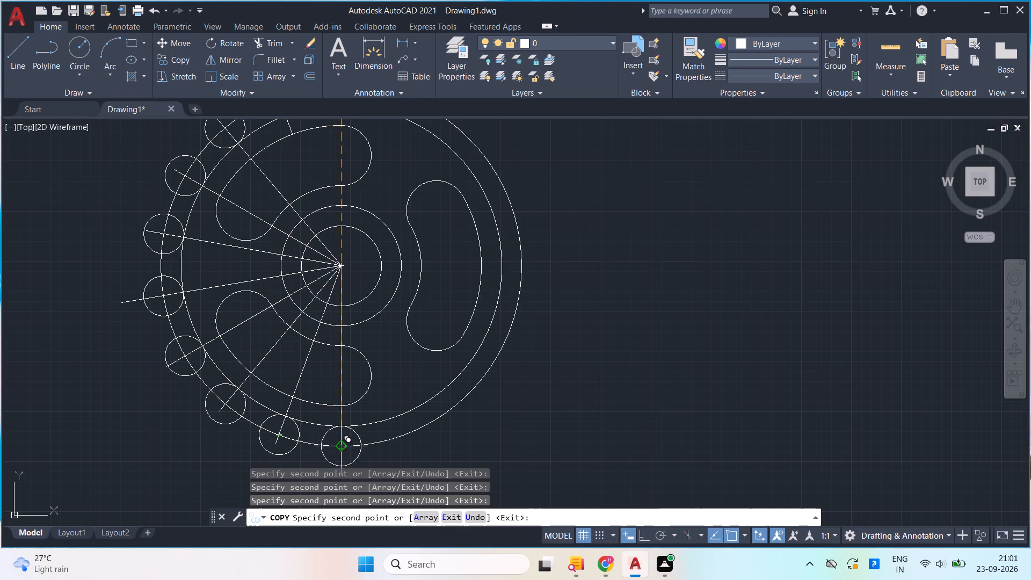
{"action": "scroll", "coordinate": [336, 437], "scroll_direction": "up", "scroll_amount": 3}
{"action": "middle_click_drag", "start_coordinate": [330, 418], "coordinate": [317, 282]}
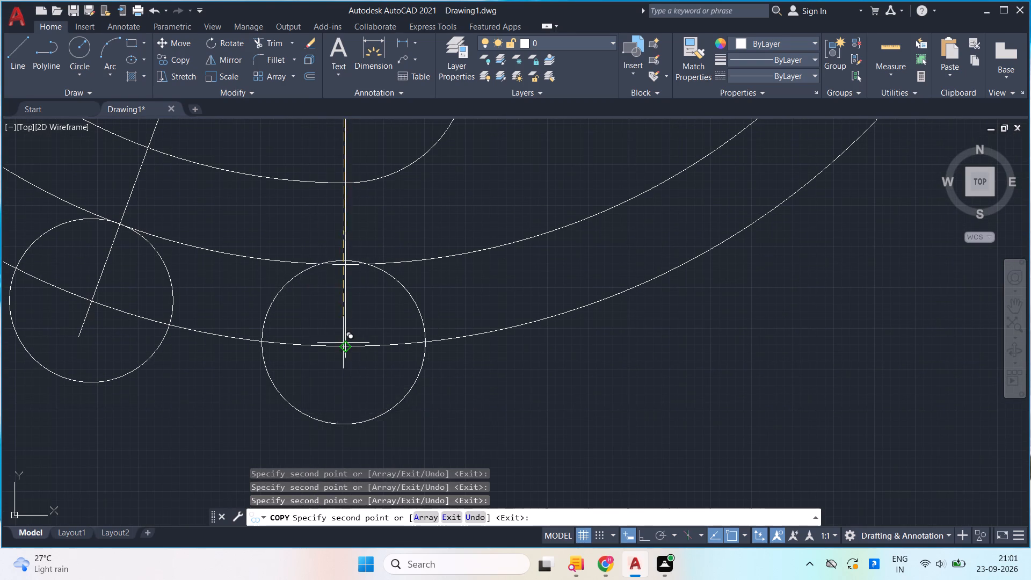
{"action": "left_click", "coordinate": [343, 344]}
{"action": "key", "text": "Escape"}
Delete the radius 45 construction circle.
{"action": "scroll", "coordinate": [374, 323], "scroll_direction": "down", "scroll_amount": 5}
{"action": "middle_click_drag", "start_coordinate": [364, 337], "coordinate": [339, 389]}
{"action": "scroll", "coordinate": [367, 269], "scroll_direction": "up", "scroll_amount": 2}
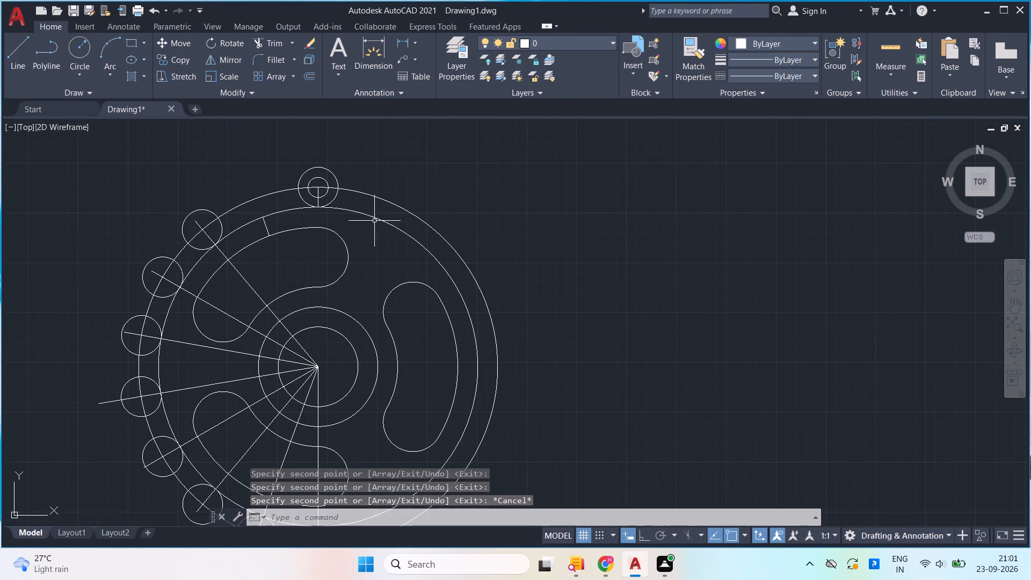
{"action": "scroll", "coordinate": [408, 207], "scroll_direction": "down", "scroll_amount": 2}
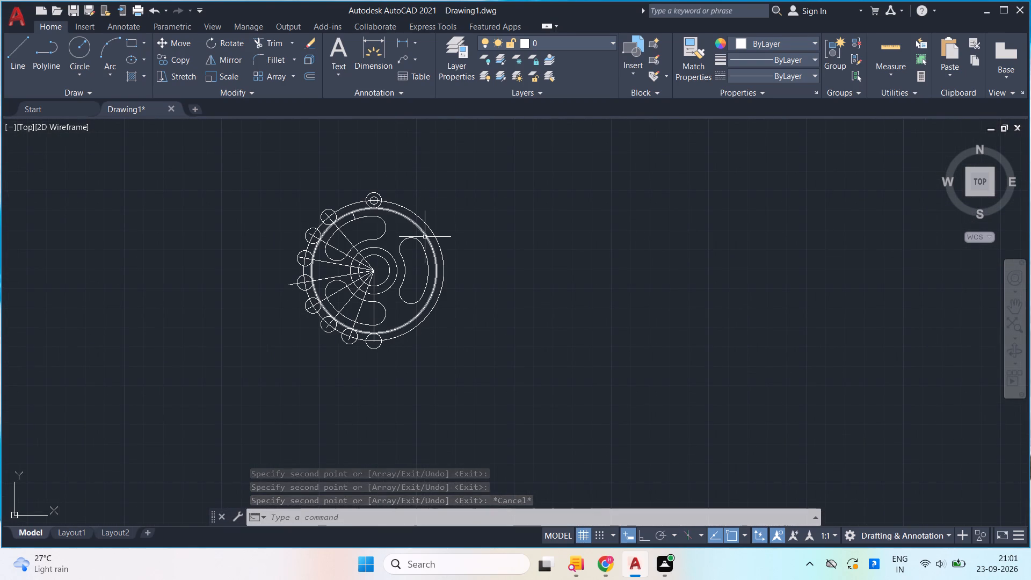
{"action": "left_click", "coordinate": [412, 211]}
{"action": "key", "text": "Delete"}
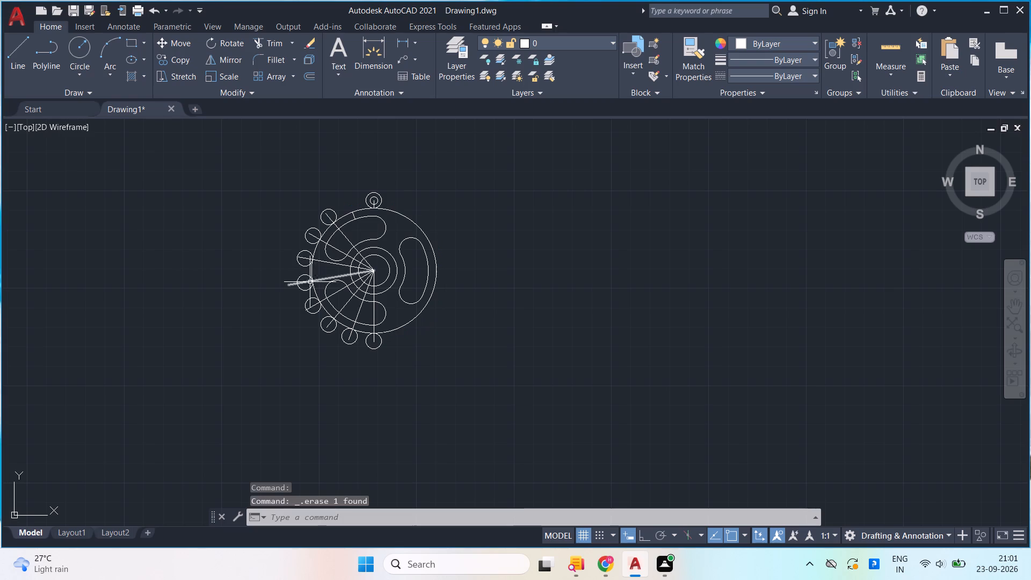
Delete the eight radial construction lines running from the common centre to the copied rim circles.
{"action": "scroll", "coordinate": [309, 280], "scroll_direction": "up", "scroll_amount": 2}
{"action": "left_click", "coordinate": [344, 288]}
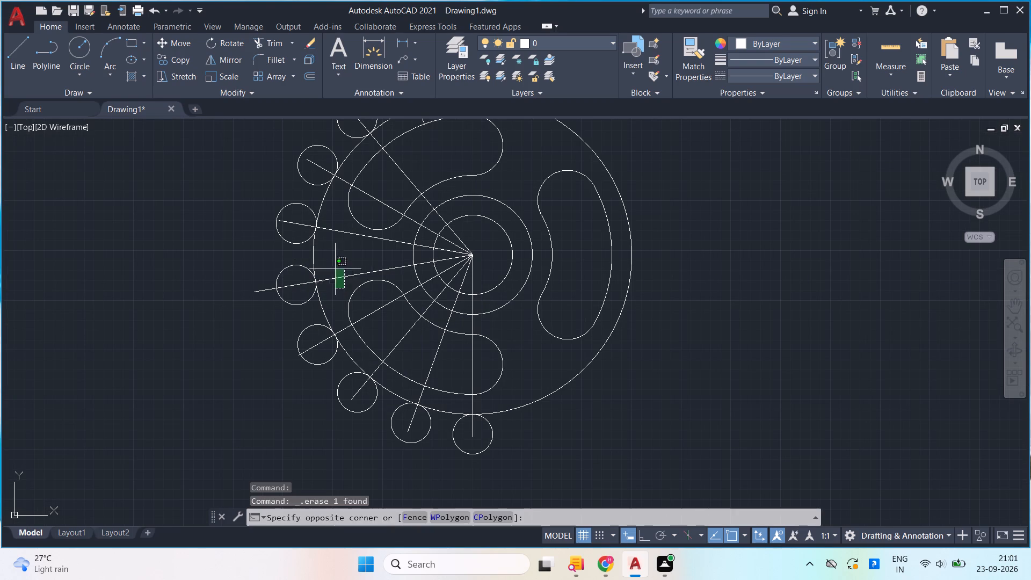
{"action": "left_click", "coordinate": [333, 230]}
{"action": "left_click", "coordinate": [342, 176]}
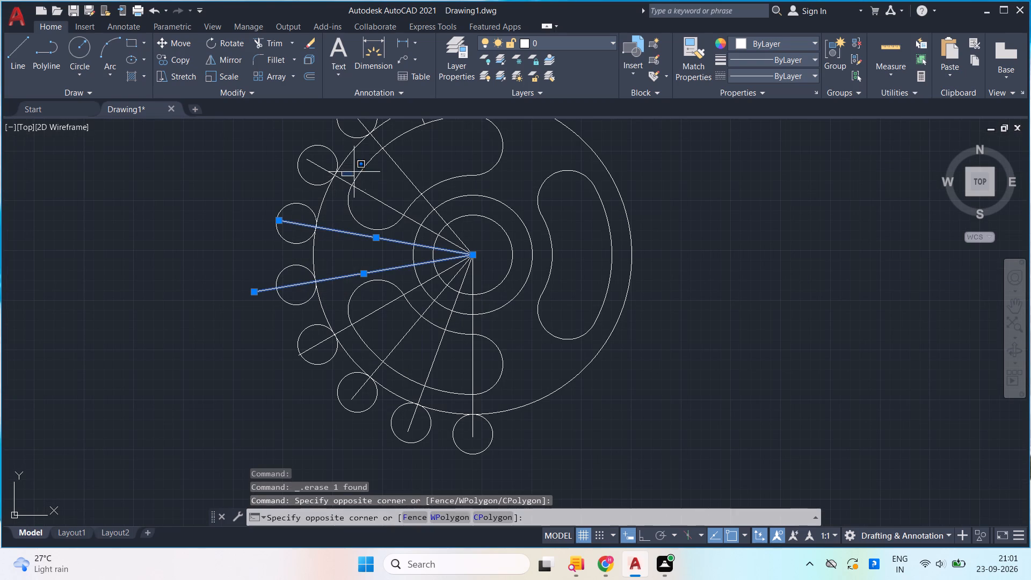
{"action": "key", "text": "Escape"}
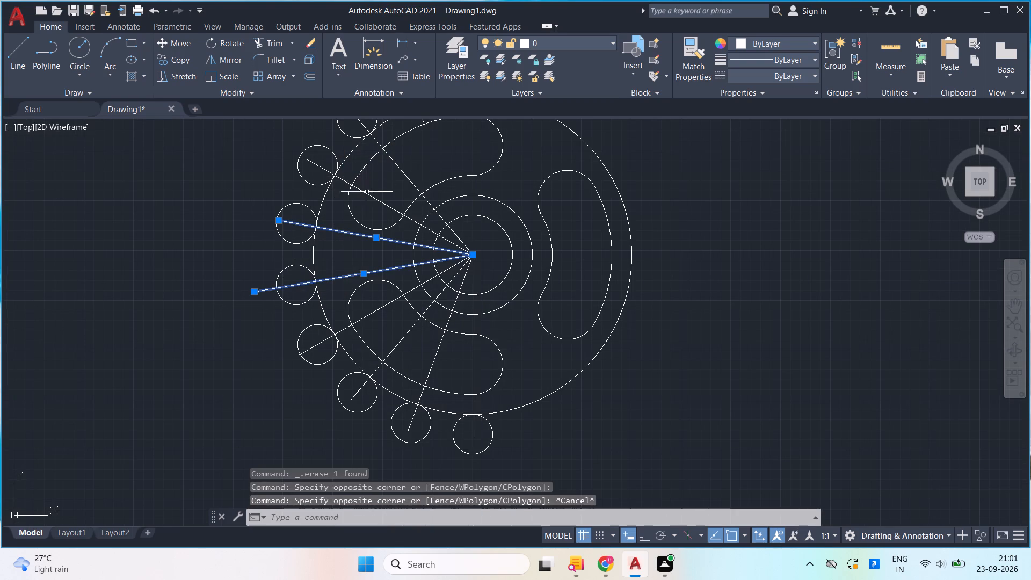
{"action": "scroll", "coordinate": [367, 231], "scroll_direction": "down", "scroll_amount": 1}
{"action": "middle_click_drag", "start_coordinate": [365, 234], "coordinate": [343, 267]}
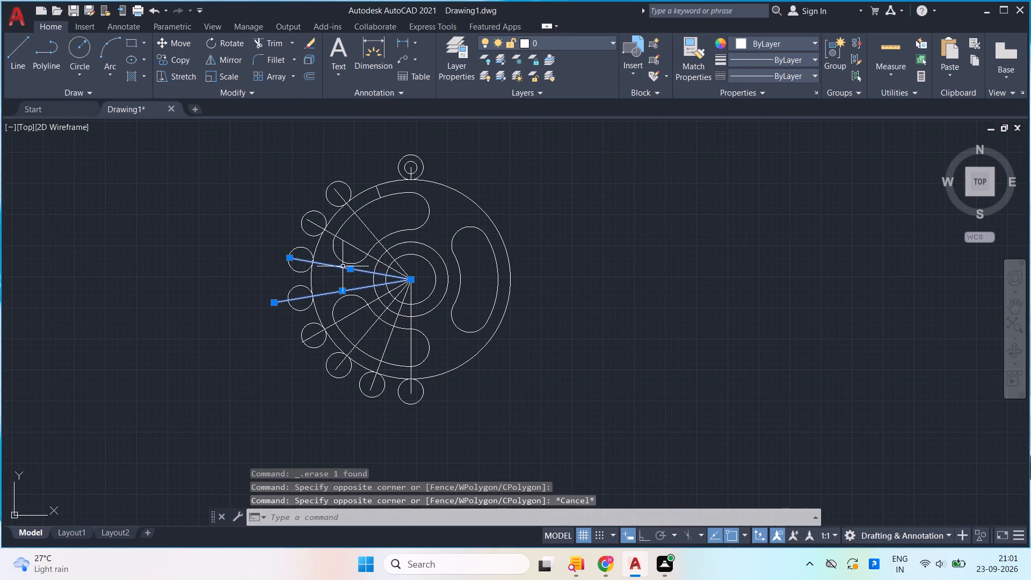
{"action": "left_click", "coordinate": [352, 211]}
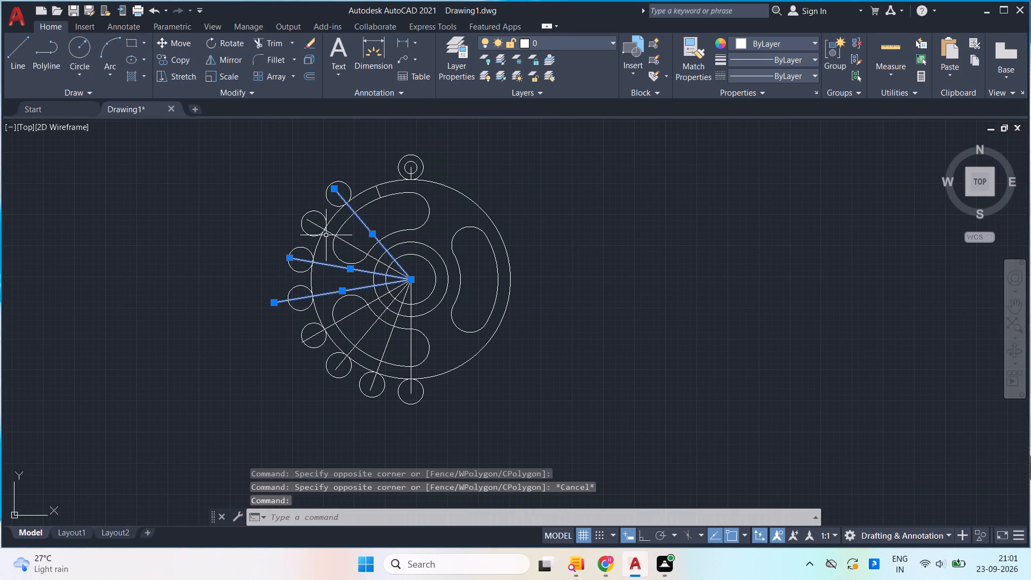
{"action": "left_click", "coordinate": [328, 233]}
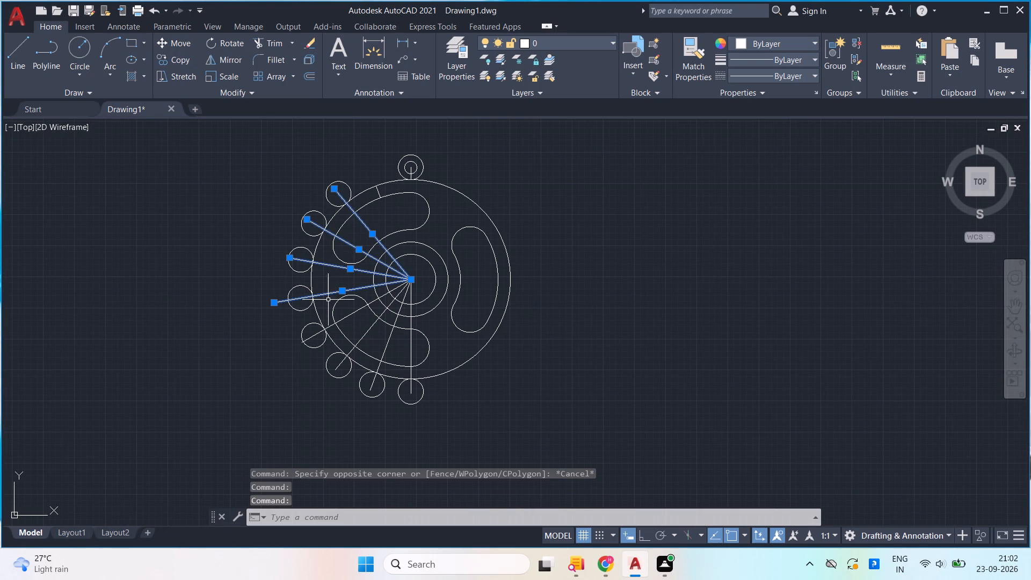
{"action": "left_click", "coordinate": [331, 327]}
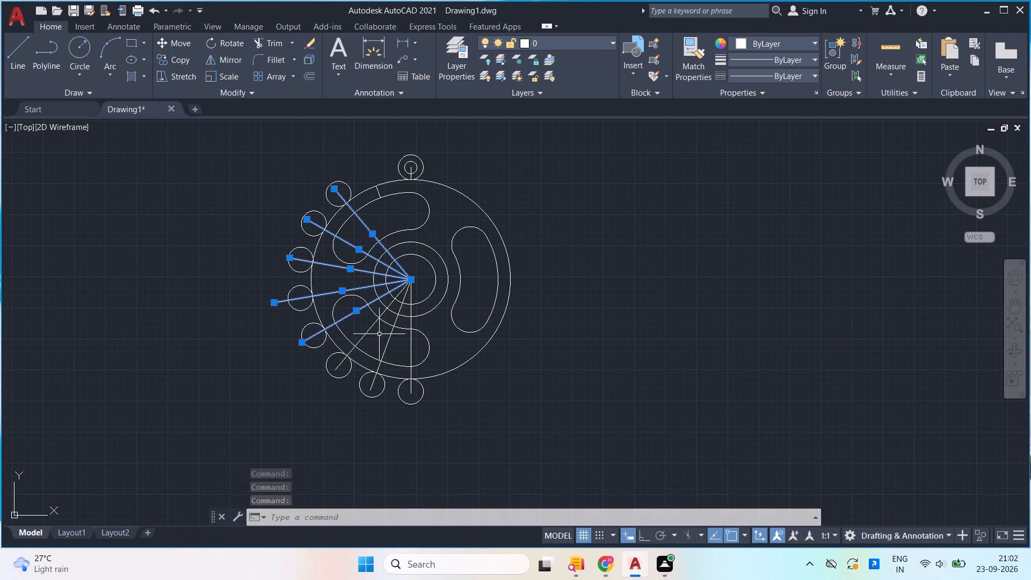
{"action": "left_click", "coordinate": [352, 352]}
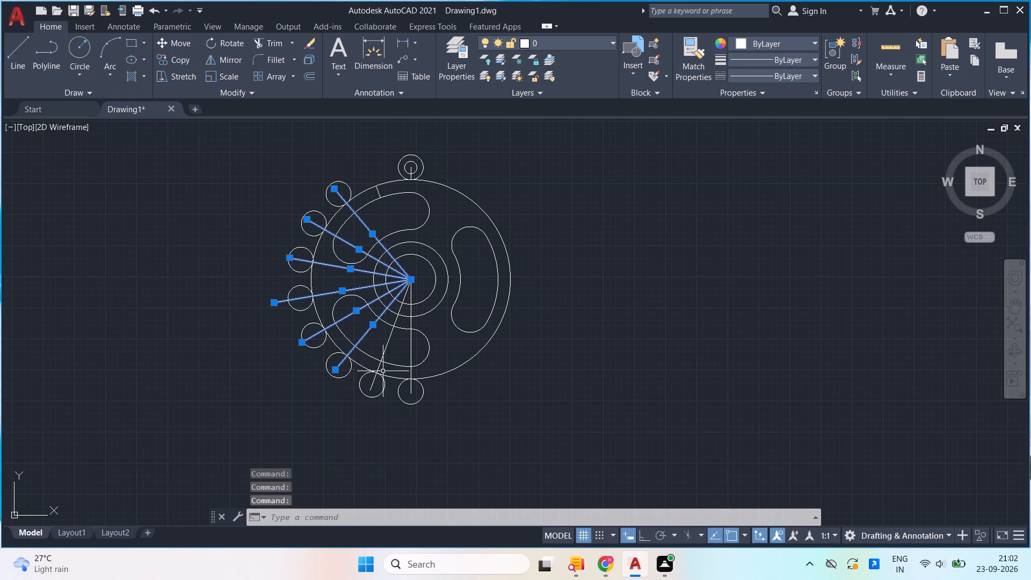
{"action": "left_click", "coordinate": [383, 366]}
{"action": "left_click", "coordinate": [380, 363]}
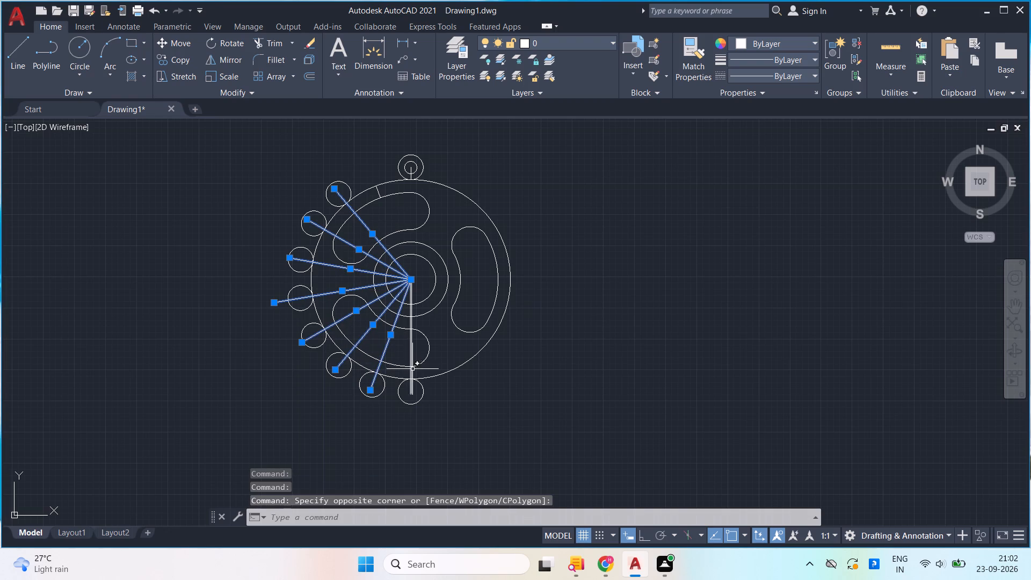
{"action": "left_click", "coordinate": [412, 369]}
{"action": "key", "text": "Delete"}
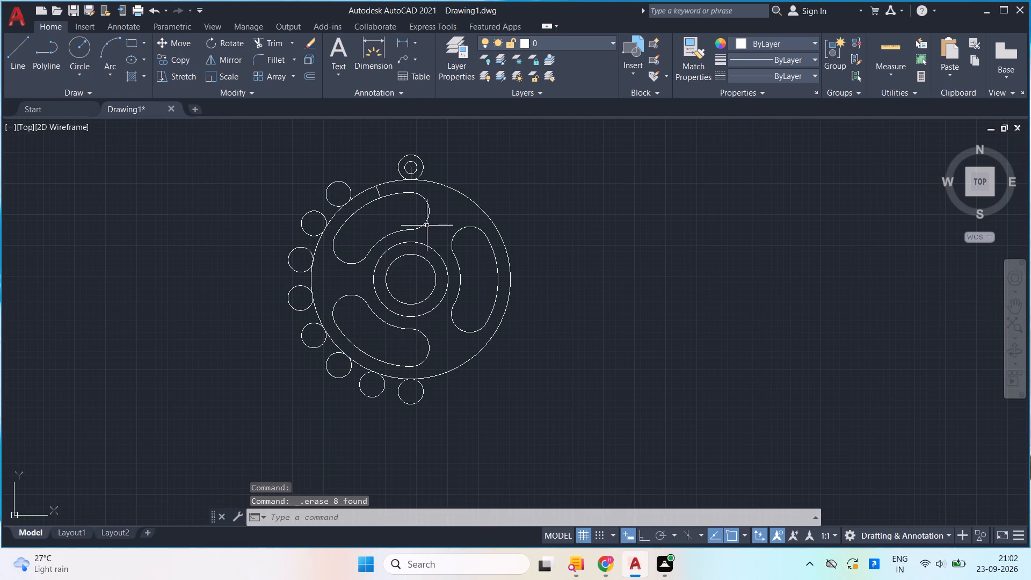
Copy the smaller concentric circle at the top from its centre to the centres of the eight other rim circles.
{"action": "left_click", "coordinate": [416, 171]}
{"action": "scroll", "coordinate": [416, 171], "scroll_direction": "up", "scroll_amount": 2}
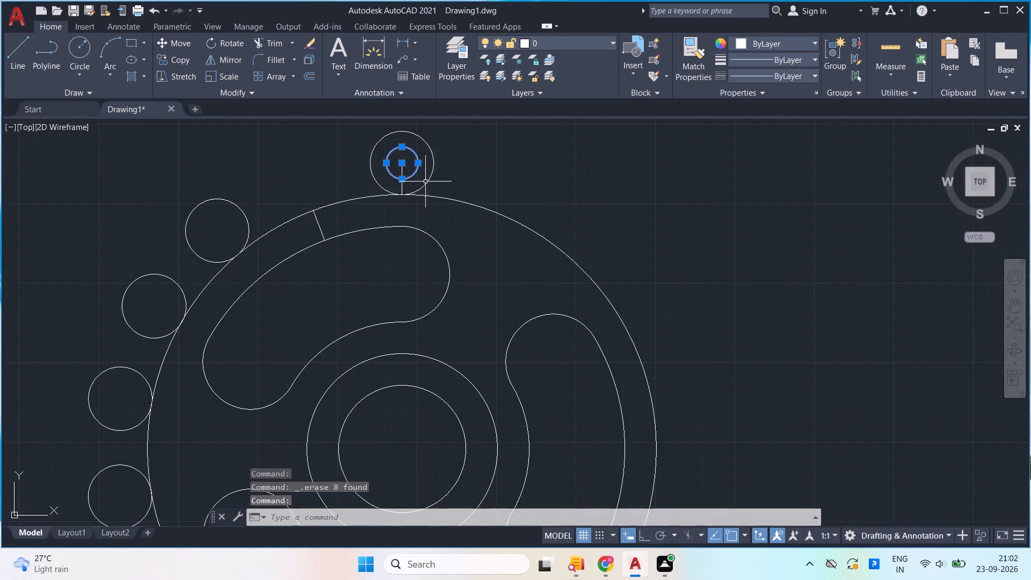
{"action": "type", "text": "co"}
{"action": "key", "text": "Return"}
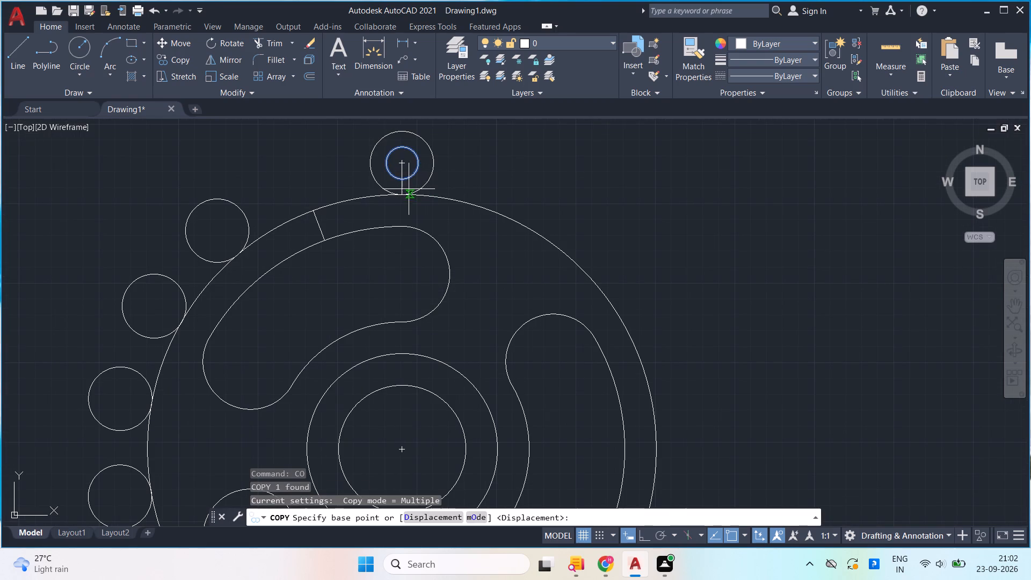
{"action": "left_click", "coordinate": [403, 166]}
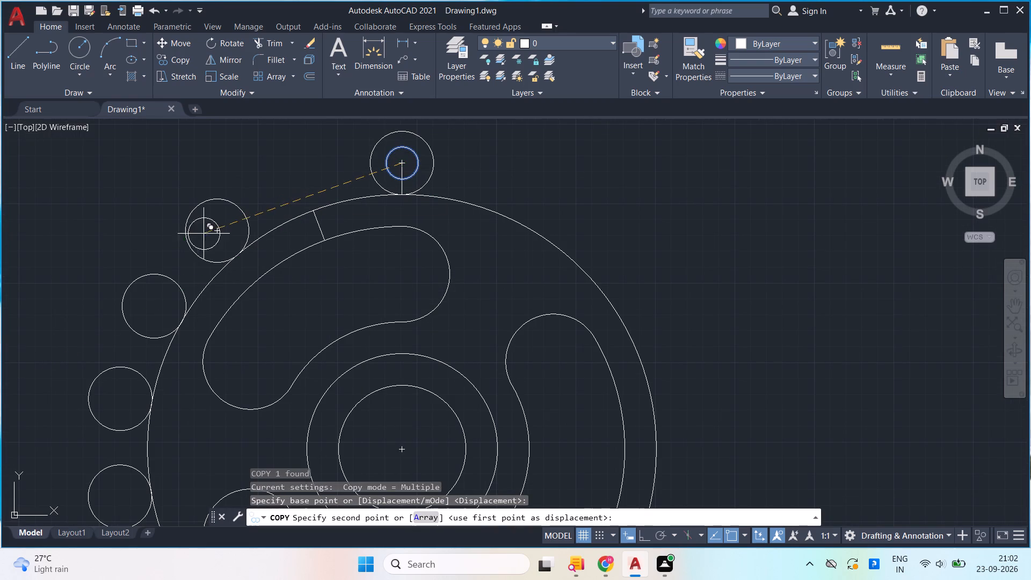
{"action": "left_click", "coordinate": [220, 233]}
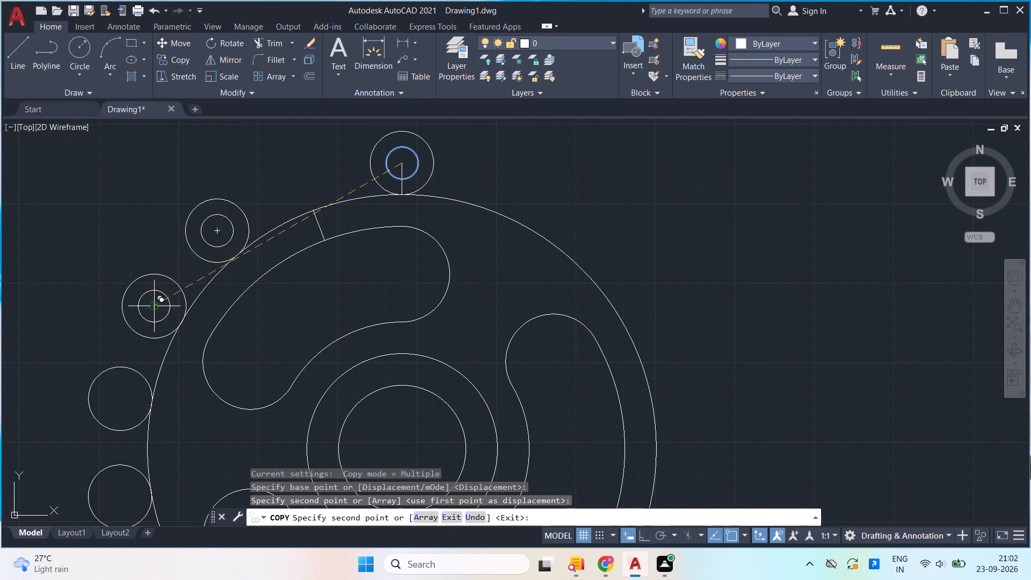
{"action": "left_click", "coordinate": [151, 310]}
{"action": "left_click", "coordinate": [121, 401]}
{"action": "middle_click_drag", "start_coordinate": [200, 334], "coordinate": [209, 322]}
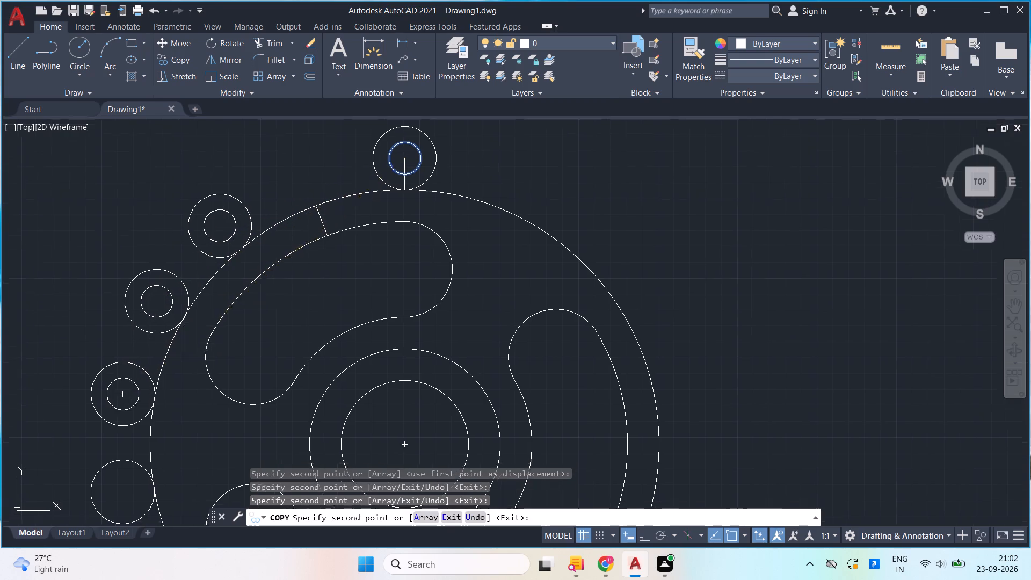
{"action": "middle_click_drag", "start_coordinate": [209, 322], "coordinate": [301, 170]}
{"action": "left_click", "coordinate": [220, 334]}
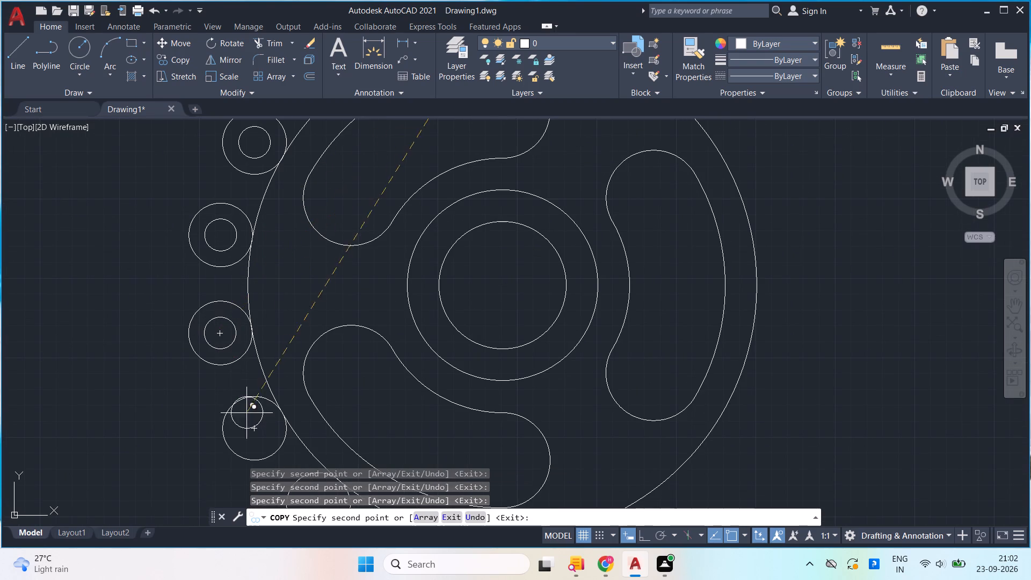
{"action": "left_click", "coordinate": [256, 432]}
{"action": "scroll", "coordinate": [306, 378], "scroll_direction": "down", "scroll_amount": 2}
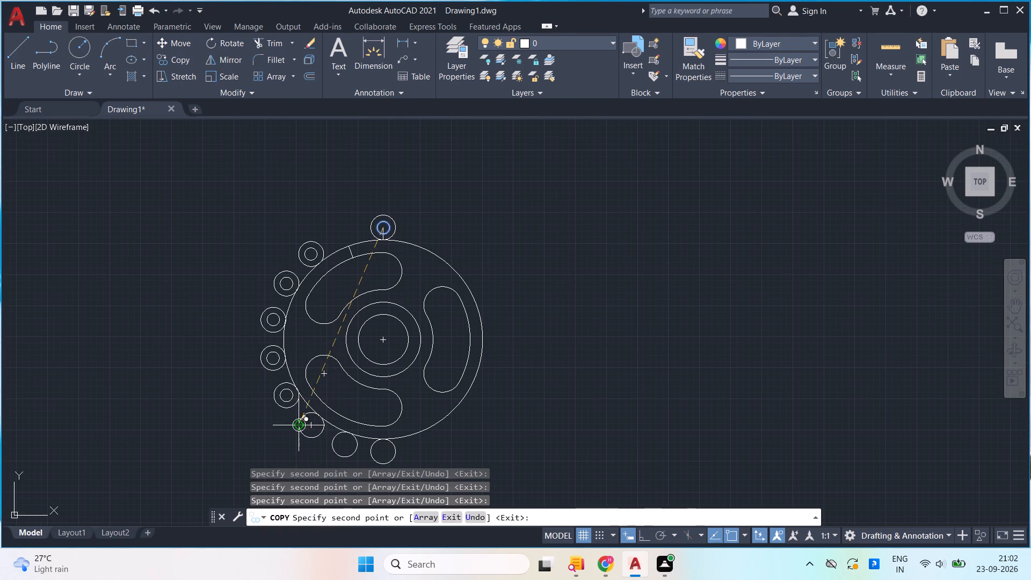
{"action": "scroll", "coordinate": [313, 425], "scroll_direction": "up", "scroll_amount": 2}
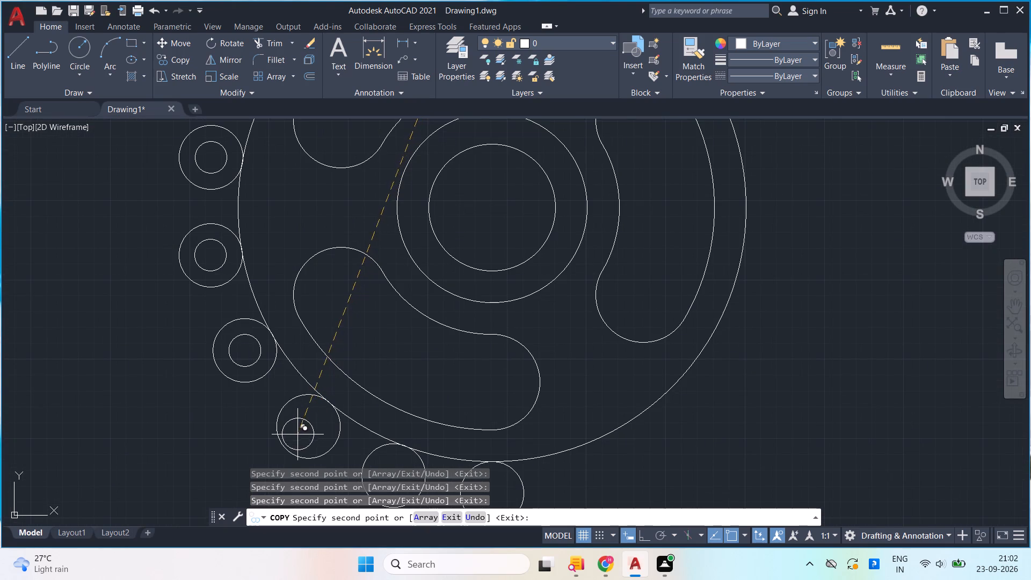
{"action": "left_click", "coordinate": [306, 429]}
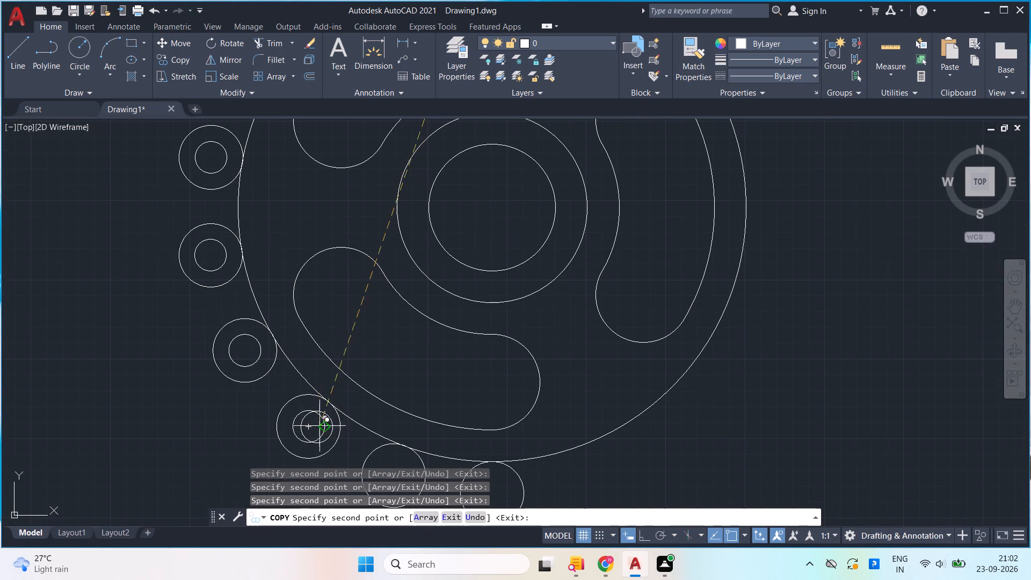
{"action": "middle_click_drag", "start_coordinate": [326, 395], "coordinate": [243, 257]}
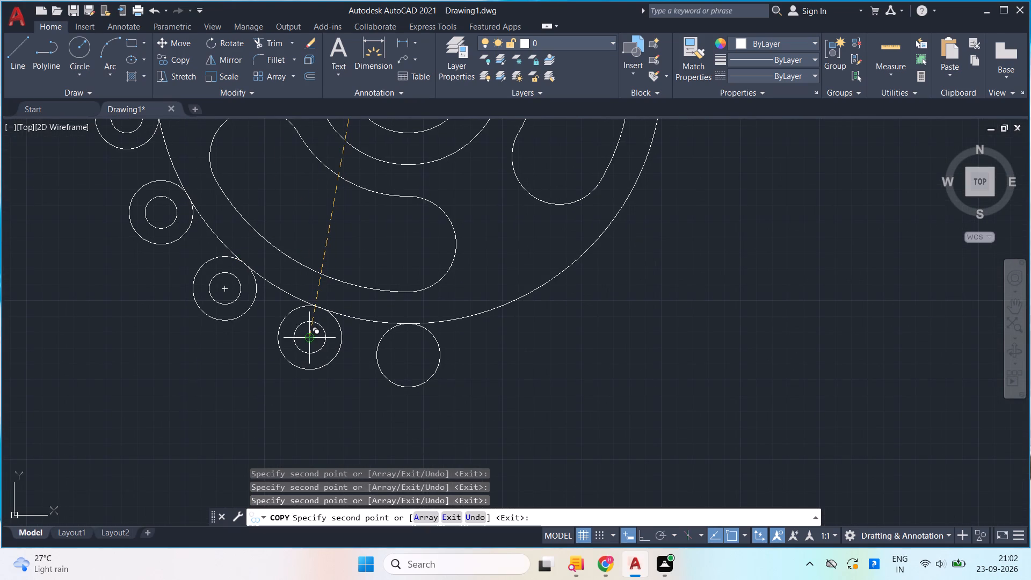
{"action": "left_click", "coordinate": [308, 338]}
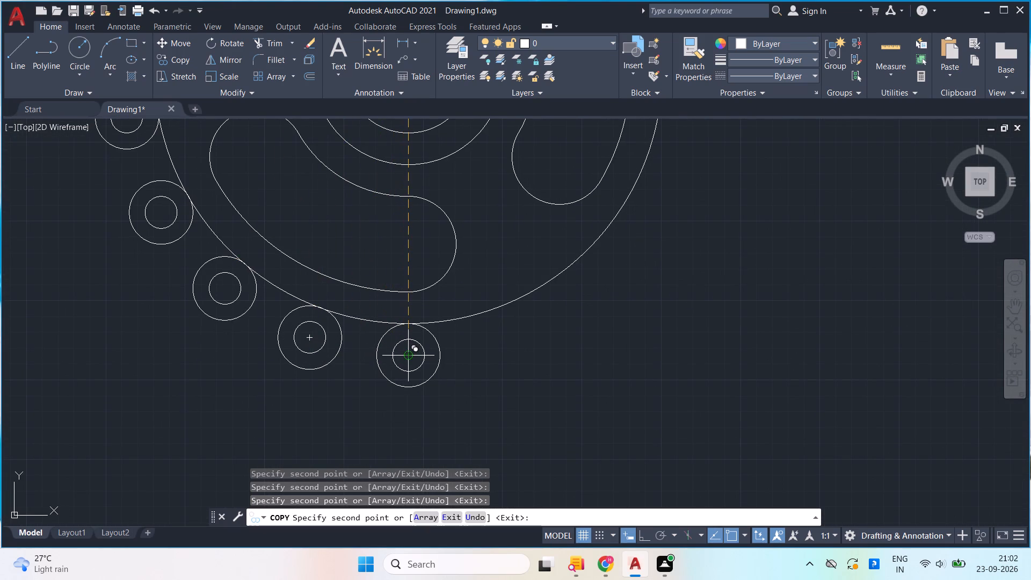
{"action": "left_click", "coordinate": [408, 359]}
{"action": "scroll", "coordinate": [417, 352], "scroll_direction": "down", "scroll_amount": 3}
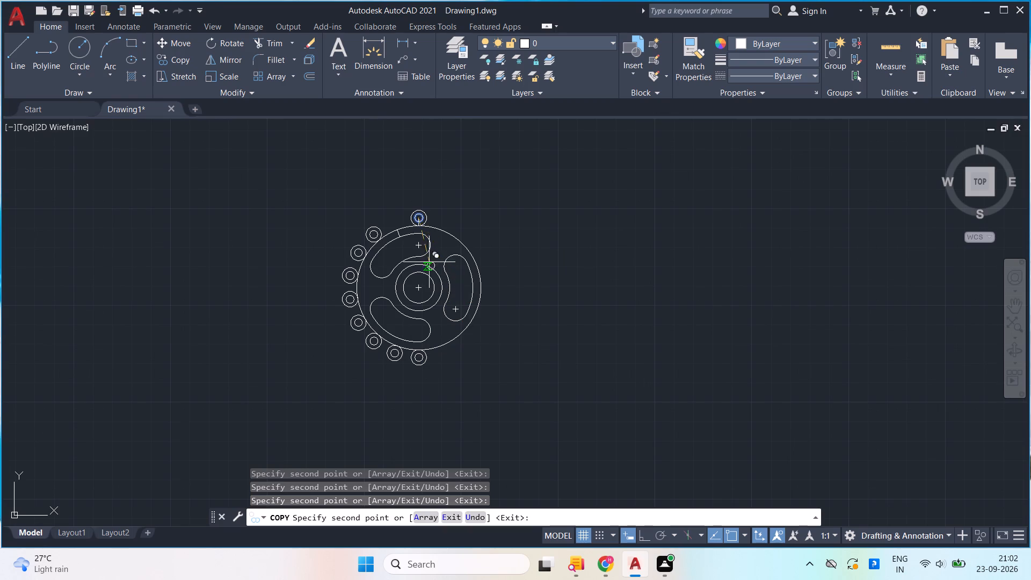
{"action": "scroll", "coordinate": [417, 204], "scroll_direction": "up", "scroll_amount": 2}
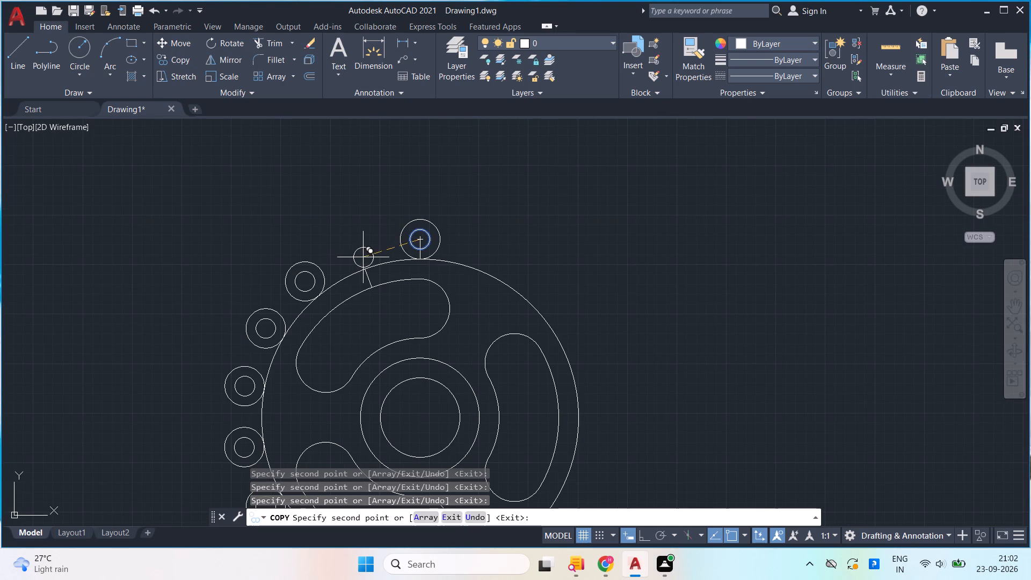
{"action": "scroll", "coordinate": [366, 245], "scroll_direction": "up", "scroll_amount": 1}
{"action": "key", "text": "Escape"}
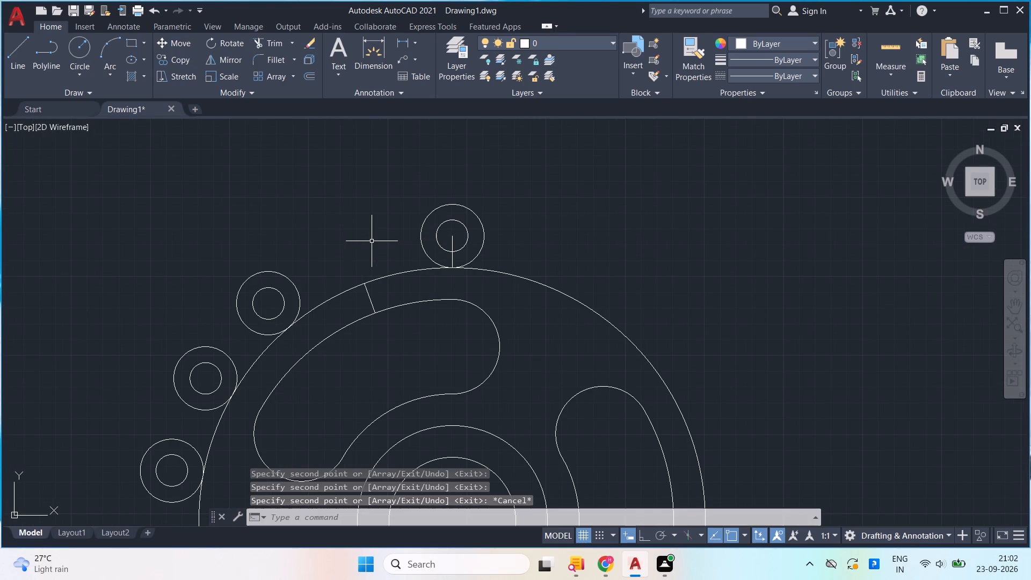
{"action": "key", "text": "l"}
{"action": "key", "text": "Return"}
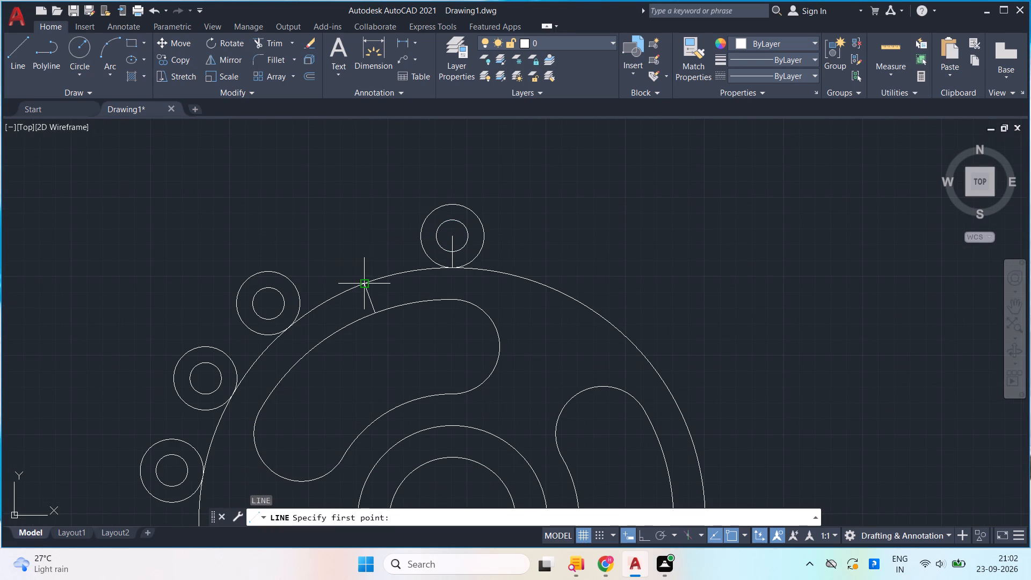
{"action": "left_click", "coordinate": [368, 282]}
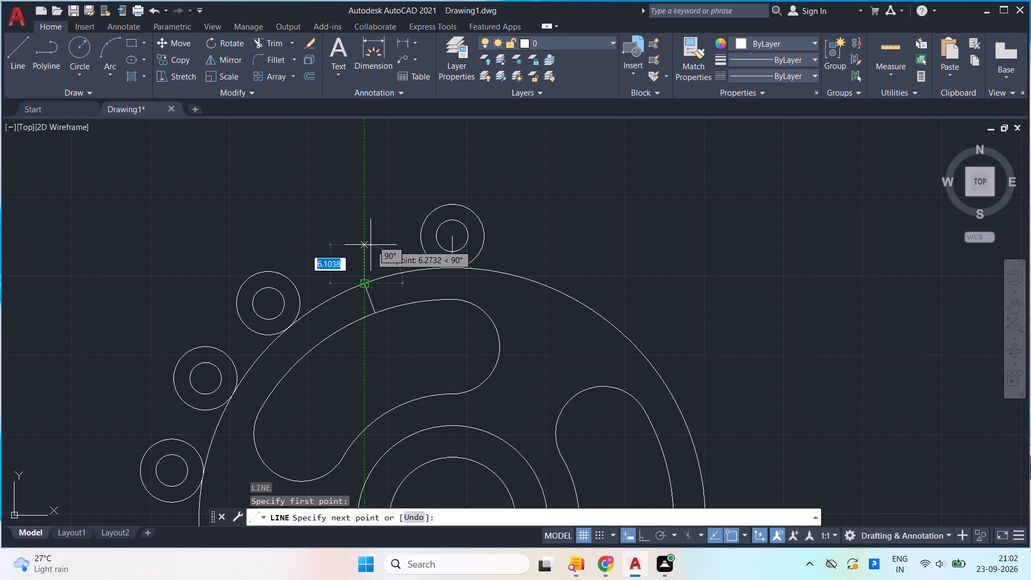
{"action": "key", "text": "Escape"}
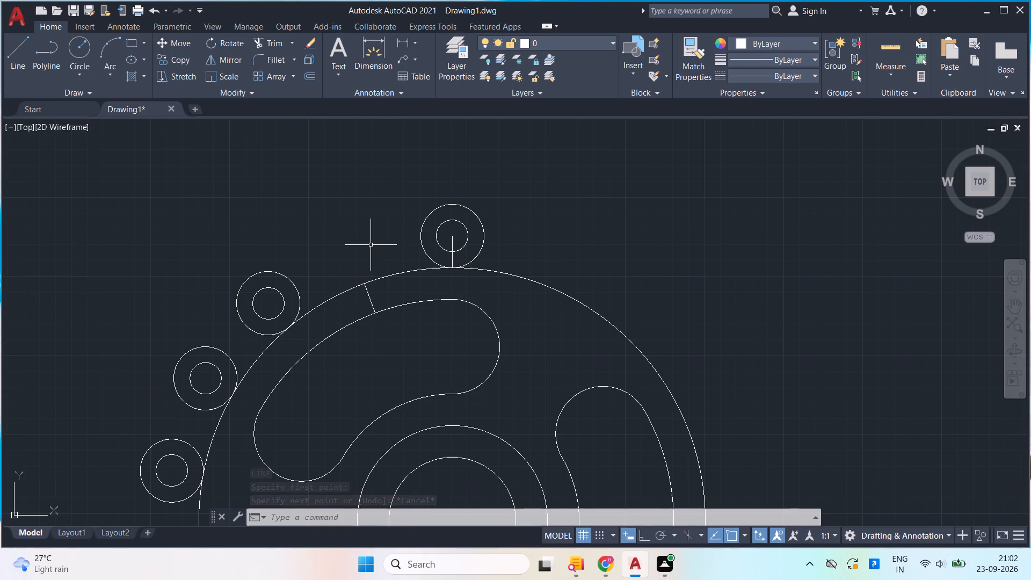
Draw a circle of radius 45 centred on the common centre.
{"action": "middle_click_drag", "start_coordinate": [371, 245], "coordinate": [355, 173]}
{"action": "key", "text": "c"}
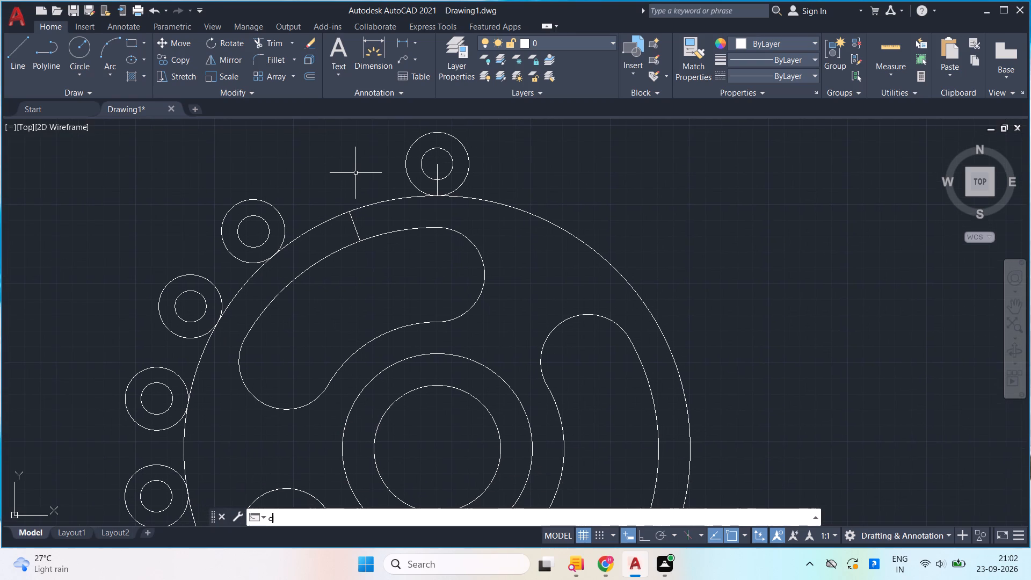
{"action": "key", "text": "Return"}
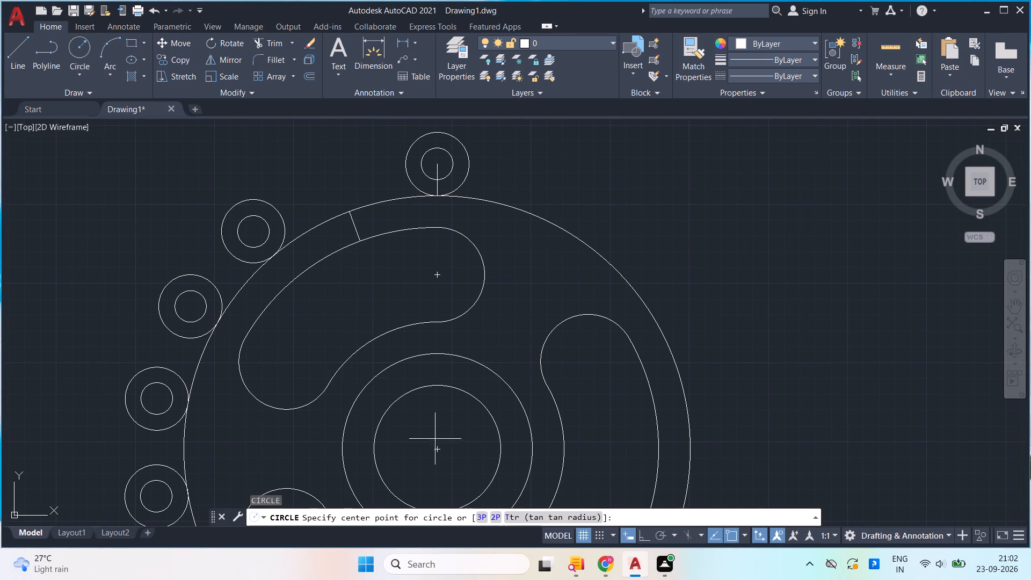
{"action": "left_click", "coordinate": [437, 448]}
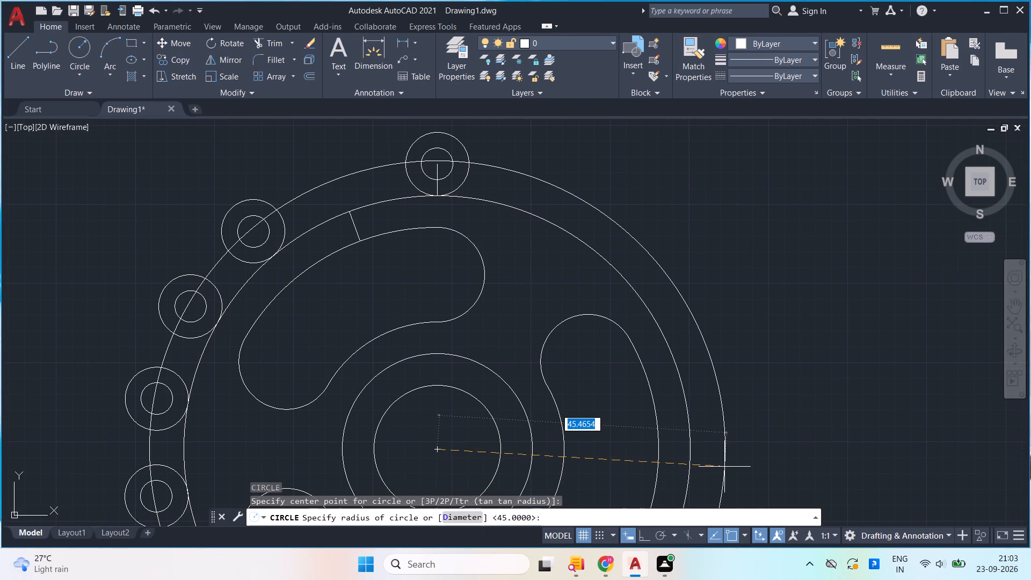
{"action": "type", "text": "45"}
{"action": "key", "text": "Return"}
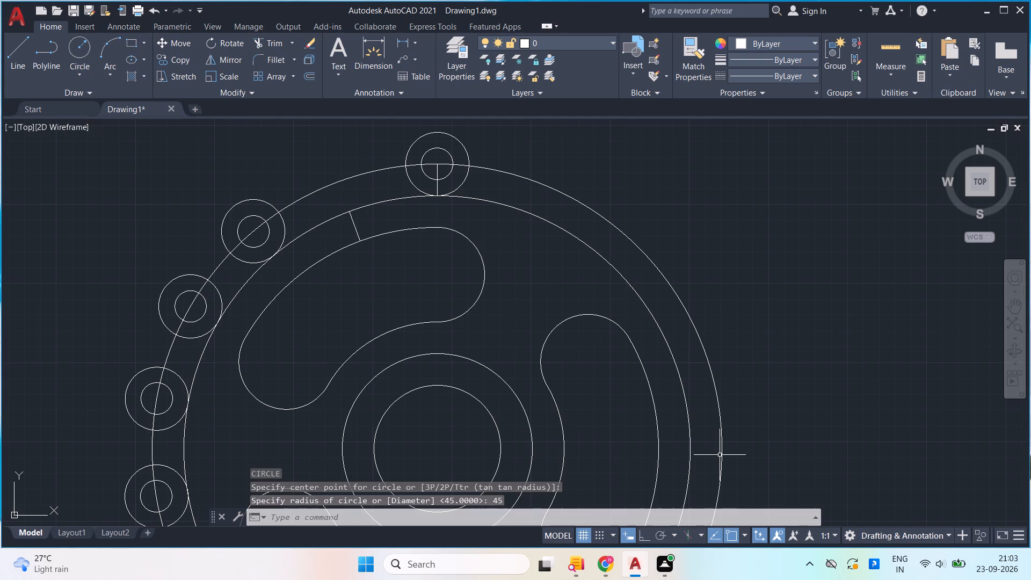
Extend the short radial line between the upper slot and the rim outward to the radius 45 circle.
{"action": "type", "text": "ex"}
{"action": "key", "text": "Return"}
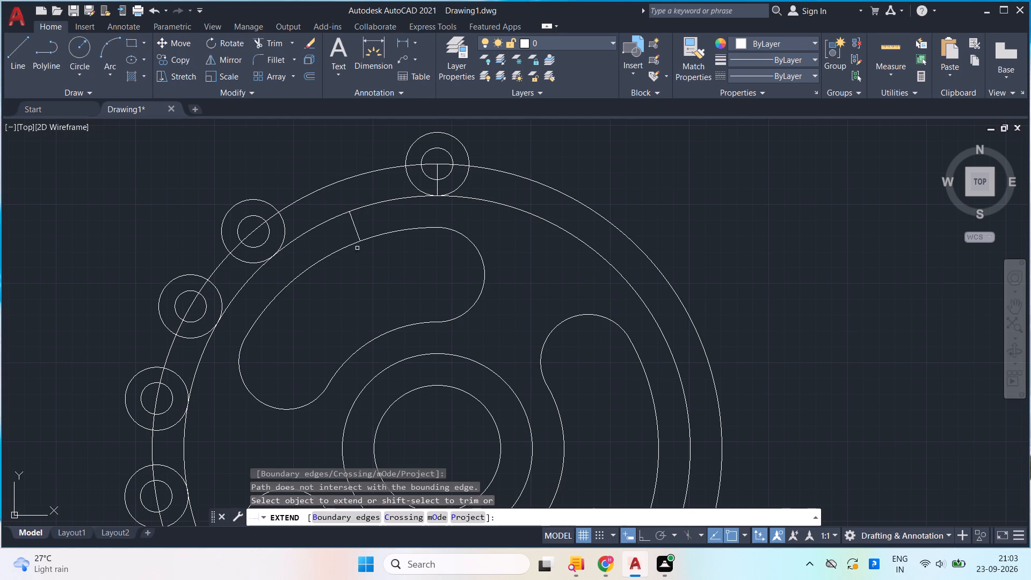
{"action": "left_click", "coordinate": [351, 223]}
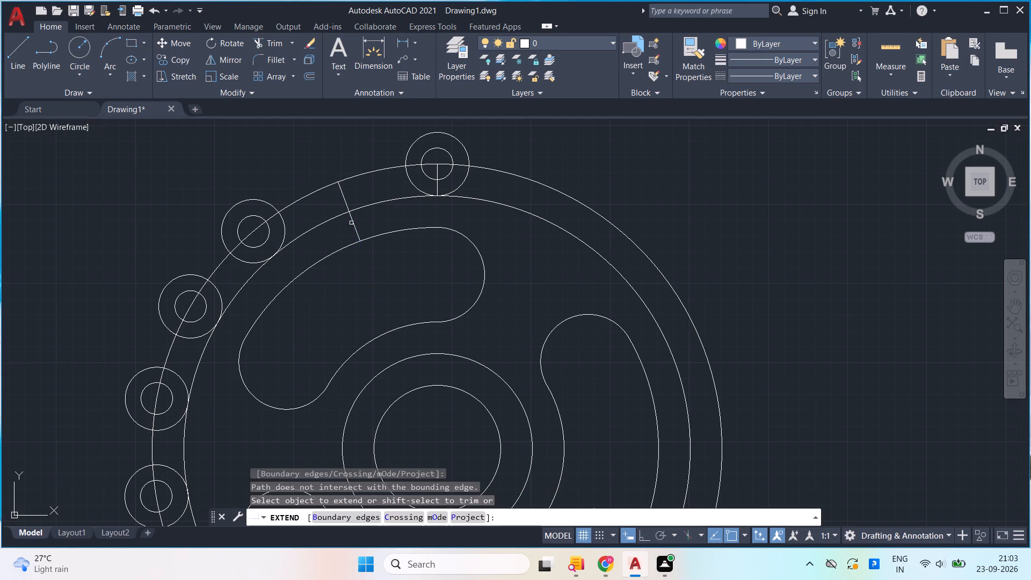
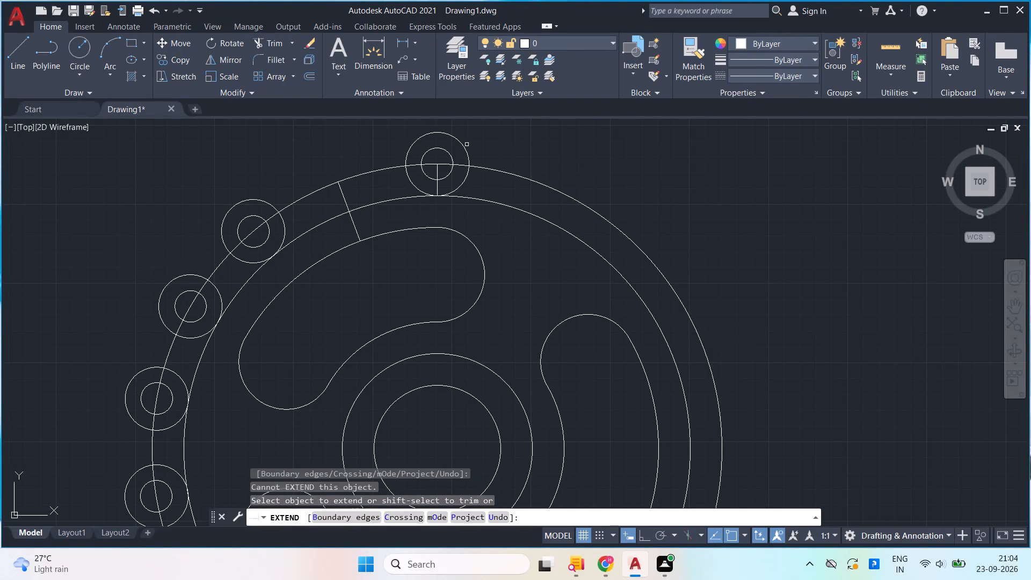
Copy the top pair of concentric circles from its centre to where the short radial line meets the radius 45 circle.
{"action": "scroll", "coordinate": [517, 199], "scroll_direction": "down", "scroll_amount": 2}
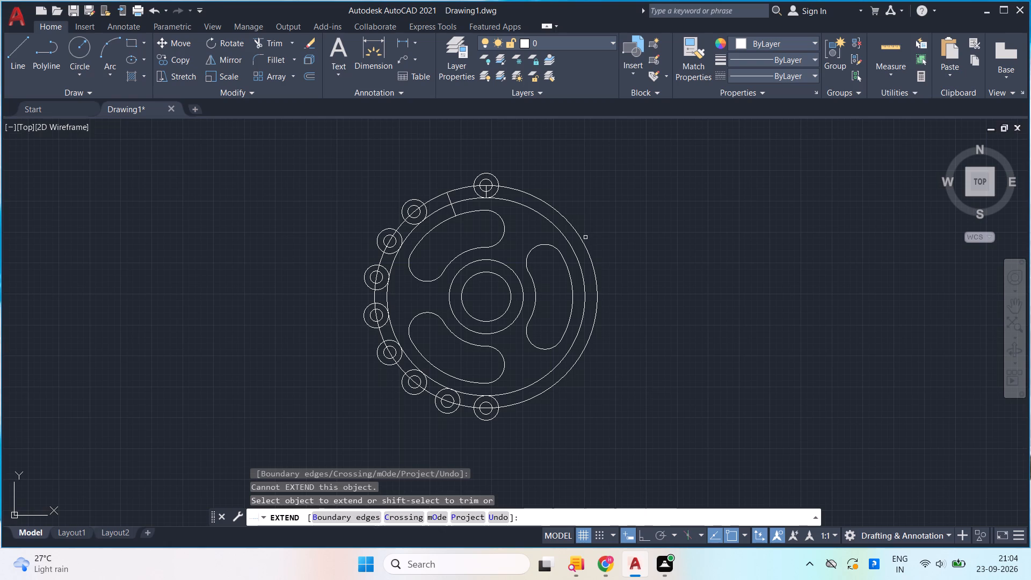
{"action": "key", "text": "Escape"}
{"action": "scroll", "coordinate": [526, 180], "scroll_direction": "up", "scroll_amount": 2}
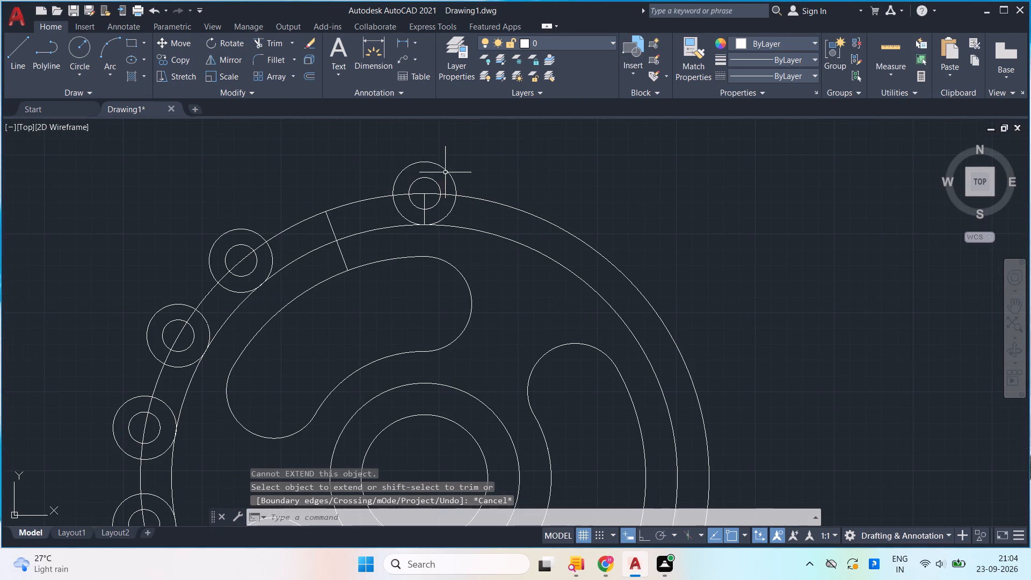
{"action": "left_click", "coordinate": [454, 180]}
{"action": "left_click", "coordinate": [426, 177]}
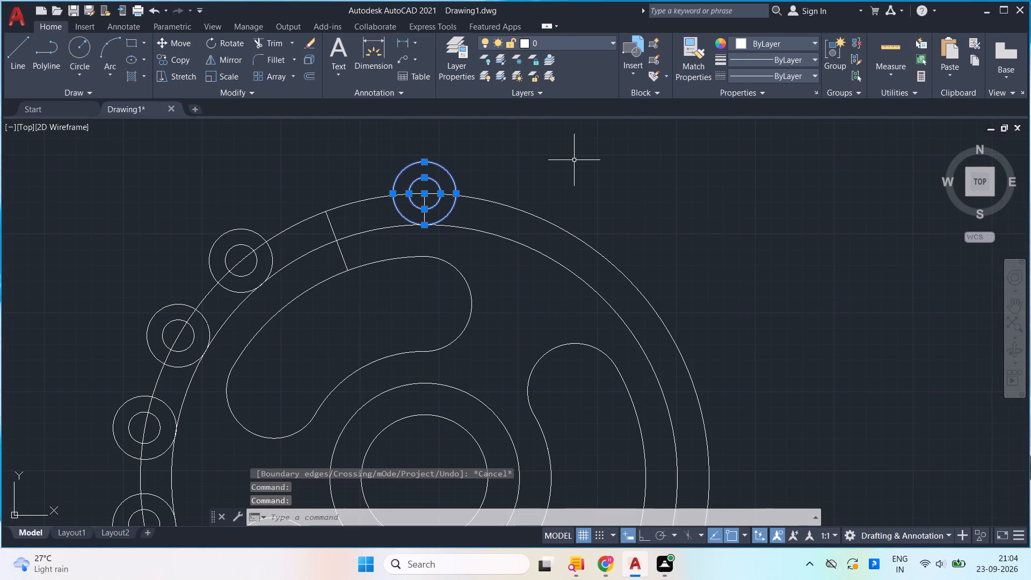
{"action": "type", "text": "co"}
{"action": "key", "text": "Return"}
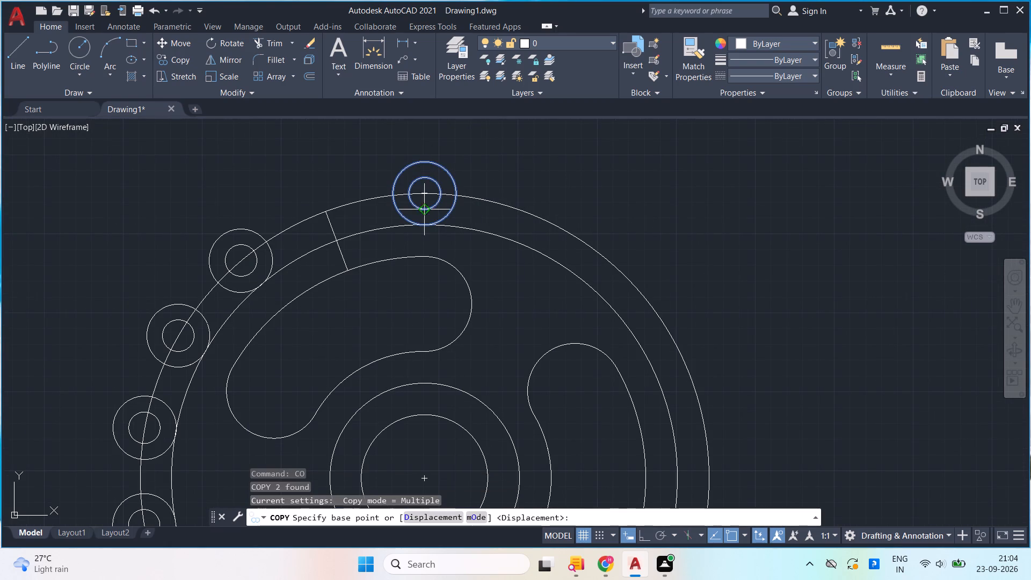
{"action": "left_click", "coordinate": [425, 192]}
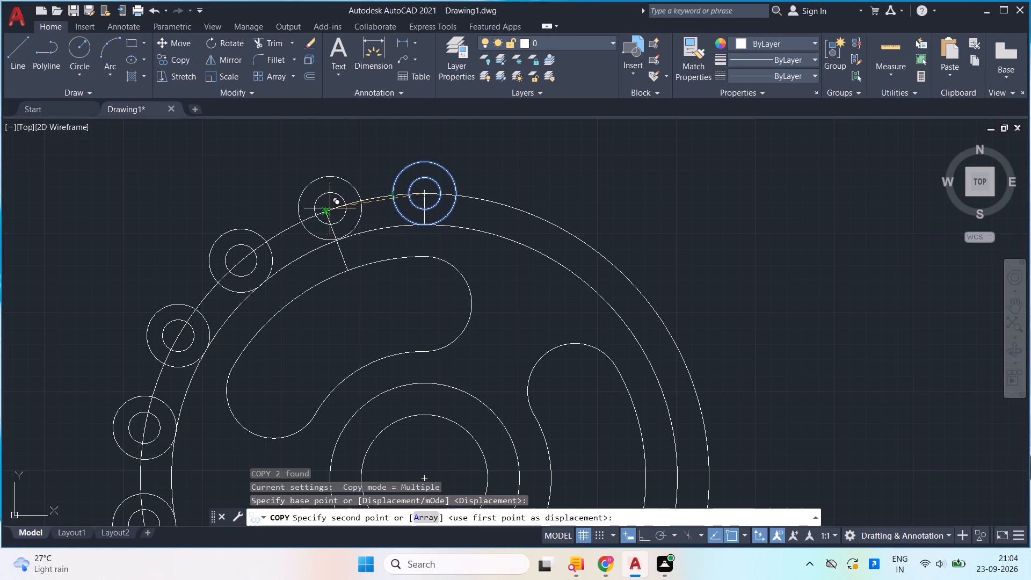
{"action": "left_click", "coordinate": [330, 208]}
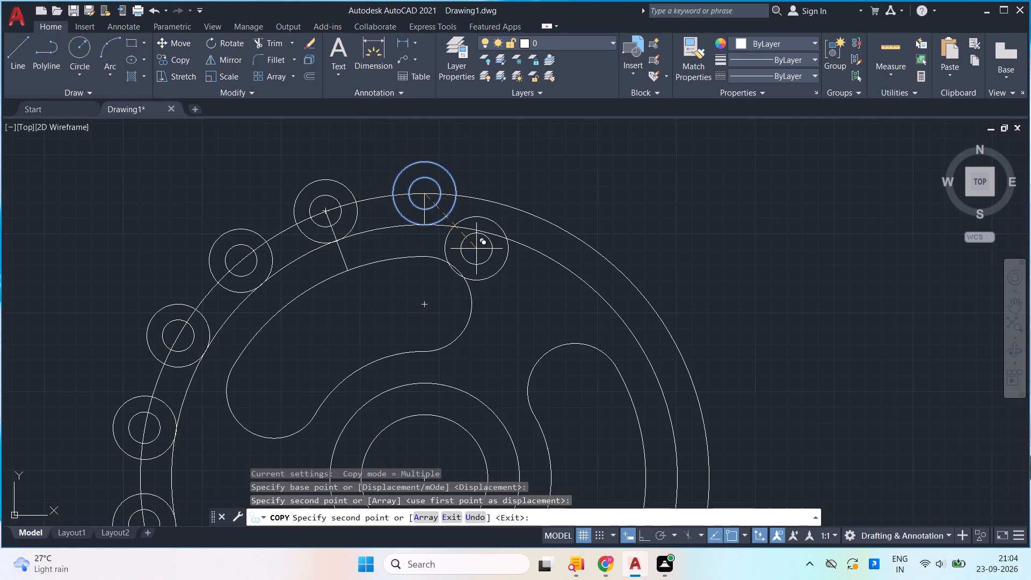
{"action": "key", "text": "Escape"}
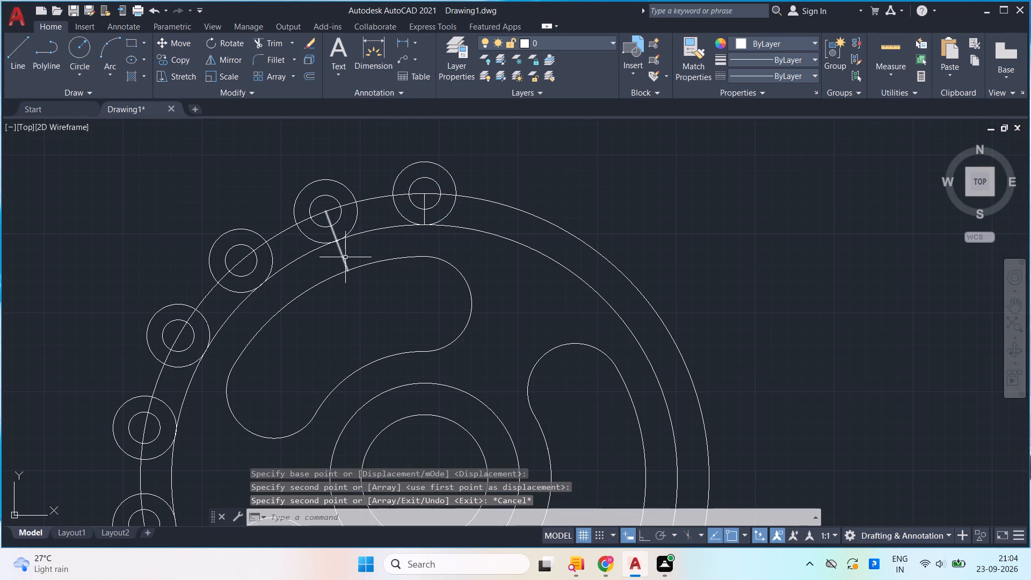
Delete the short radial construction line between the upper-left slot and the newly copied circle pair.
{"action": "left_click", "coordinate": [342, 256]}
{"action": "key", "text": "Delete"}
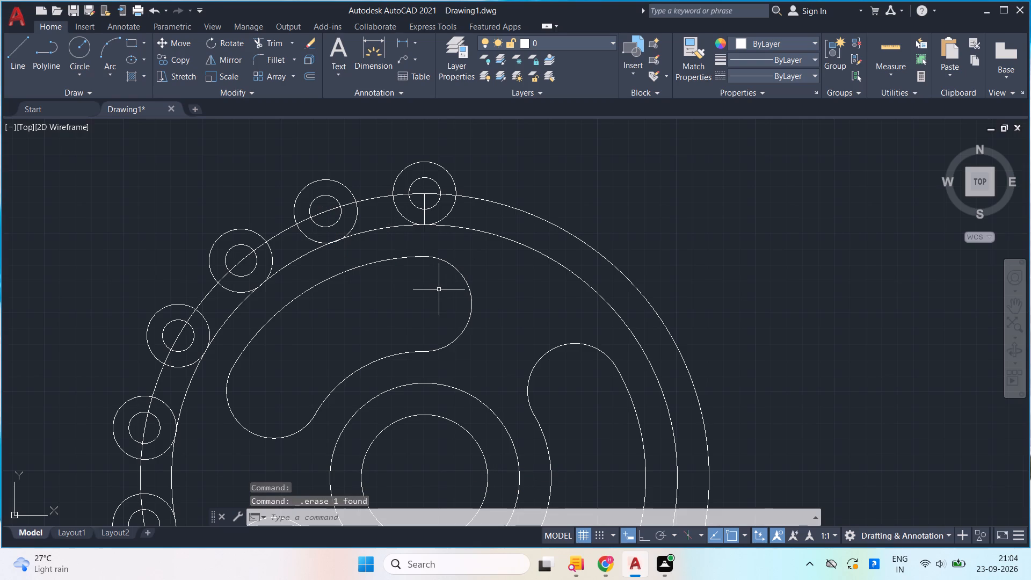
{"action": "scroll", "coordinate": [440, 292], "scroll_direction": "down", "scroll_amount": 2}
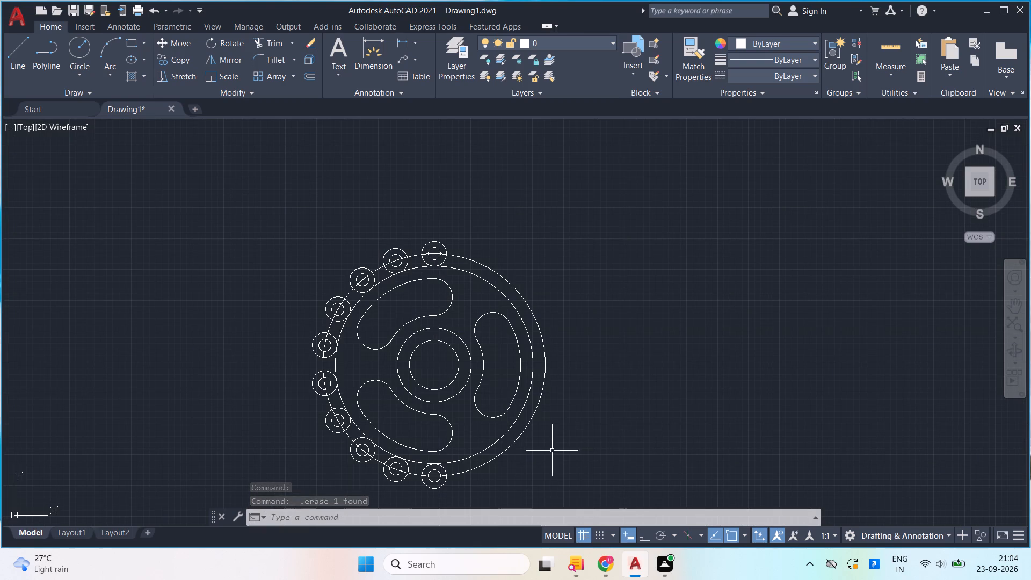
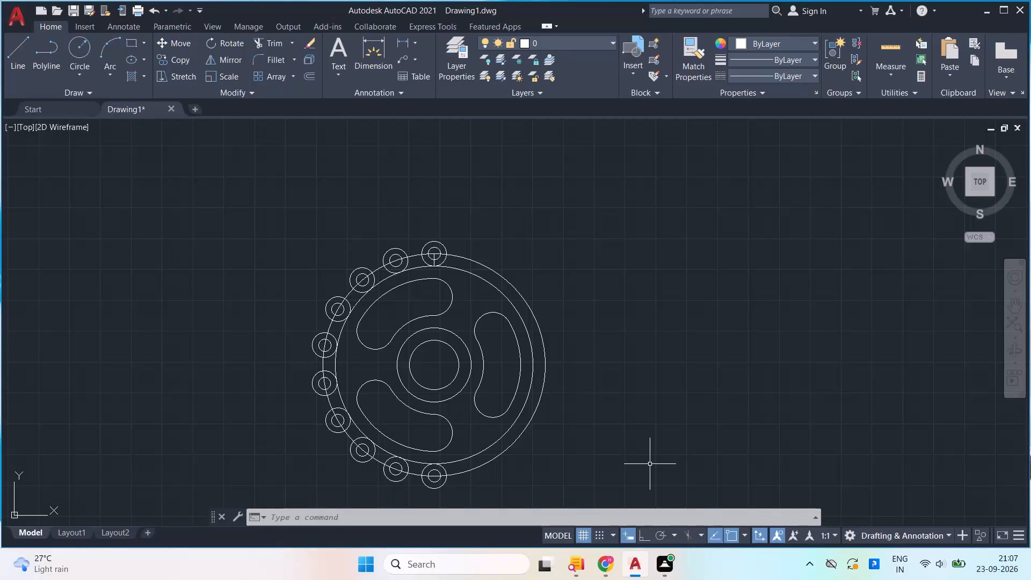
Draw a horizontal construction line about 66 long from the part's centre, extending through the curved slot and past the rim.
{"action": "middle_click_drag", "start_coordinate": [619, 431], "coordinate": [603, 403]}
{"action": "scroll", "coordinate": [603, 403], "scroll_direction": "up", "scroll_amount": 1}
{"action": "middle_click_drag", "start_coordinate": [601, 417], "coordinate": [696, 455]}
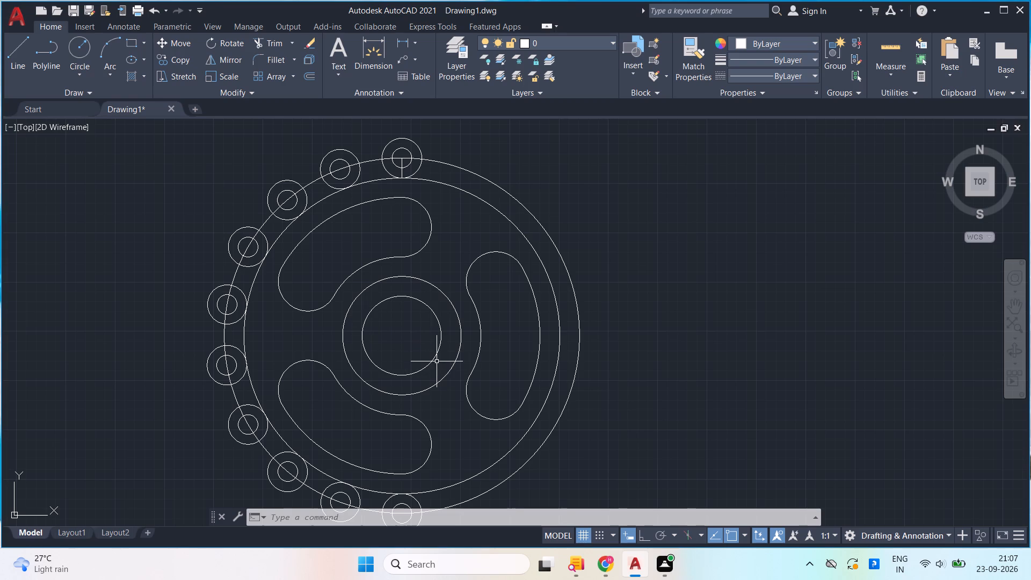
{"action": "key", "text": "l"}
{"action": "key", "text": "Return"}
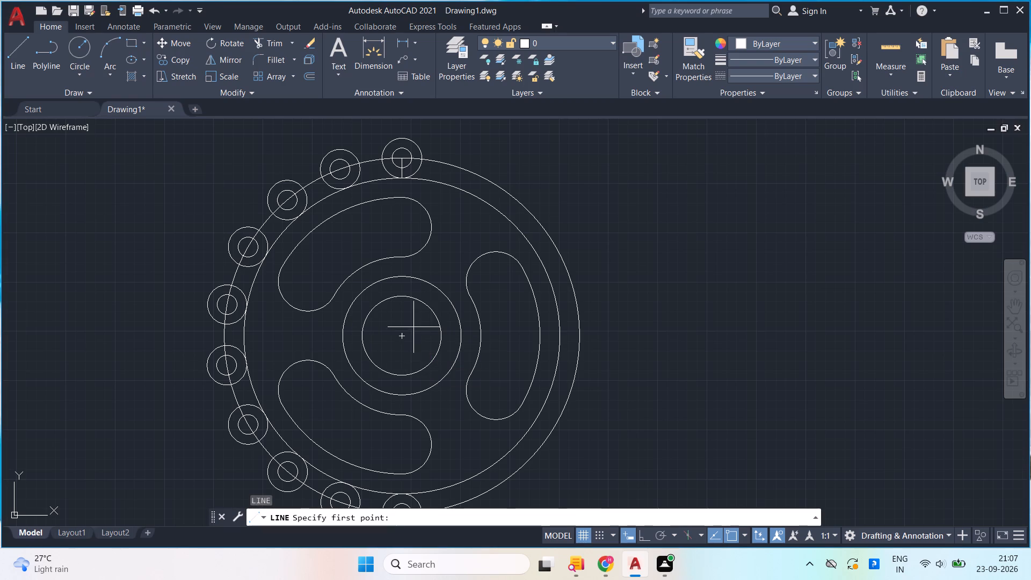
{"action": "left_click", "coordinate": [404, 337]}
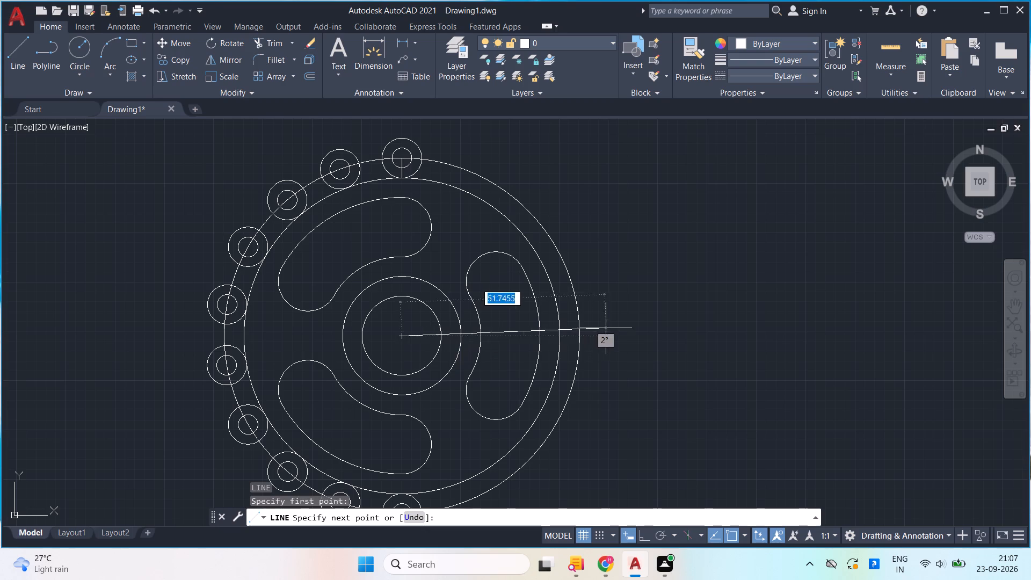
{"action": "left_click", "coordinate": [649, 536]}
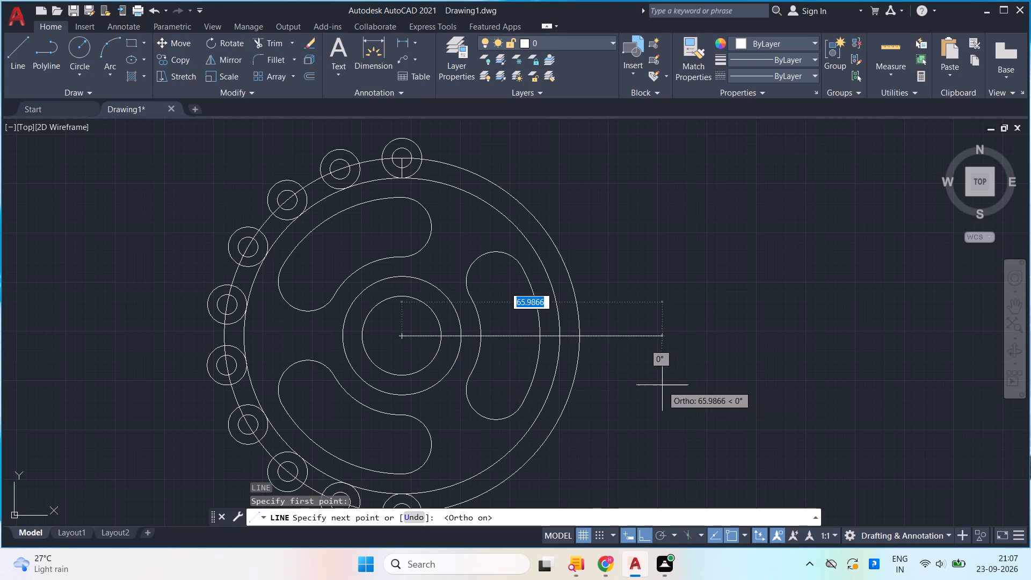
{"action": "left_click", "coordinate": [662, 383]}
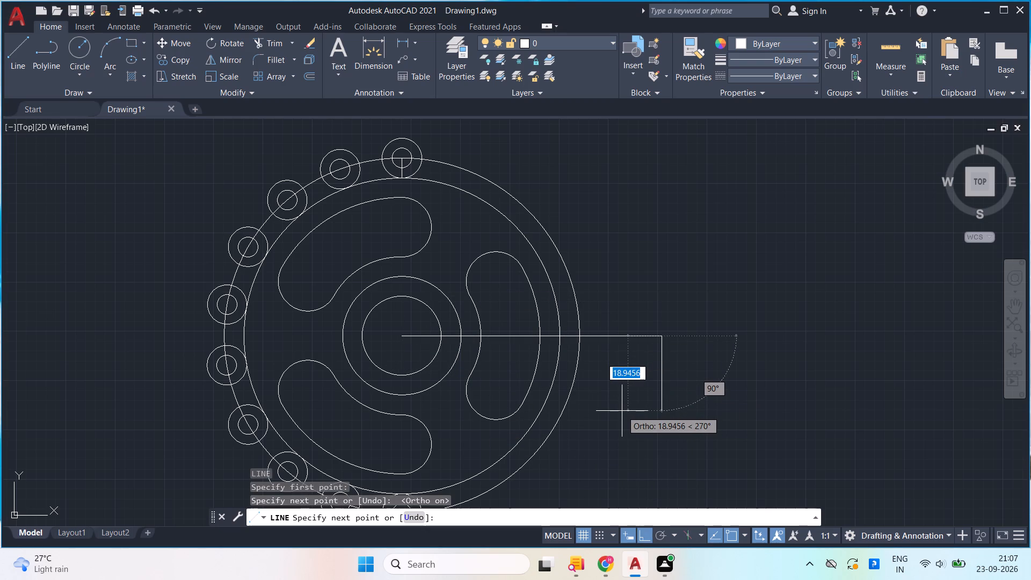
{"action": "key", "text": "space"}
Draw a second construction line from the part's centre at 20° above the horizontal one, about 62 long.
{"action": "key", "text": "space"}
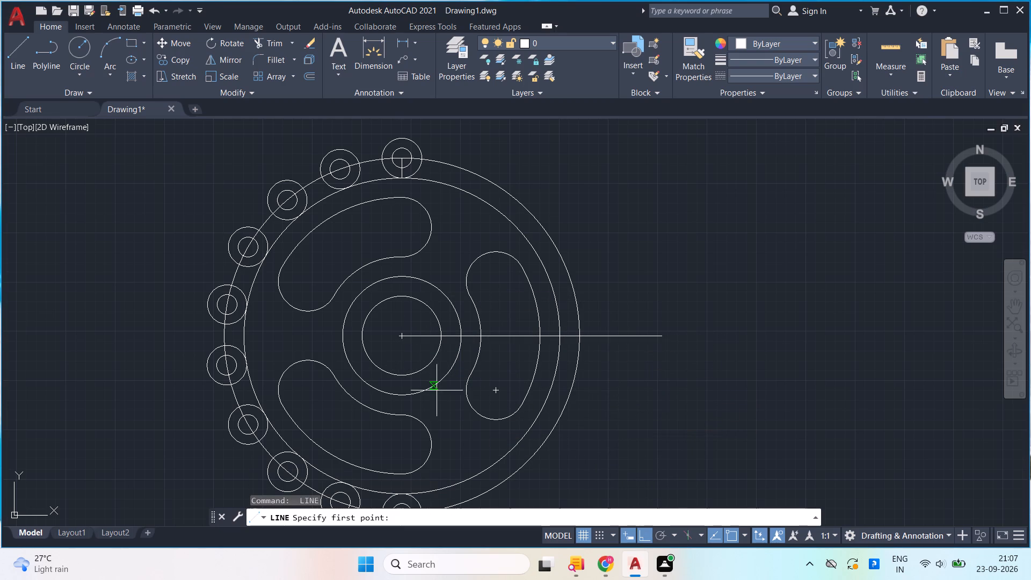
{"action": "left_click", "coordinate": [403, 333]}
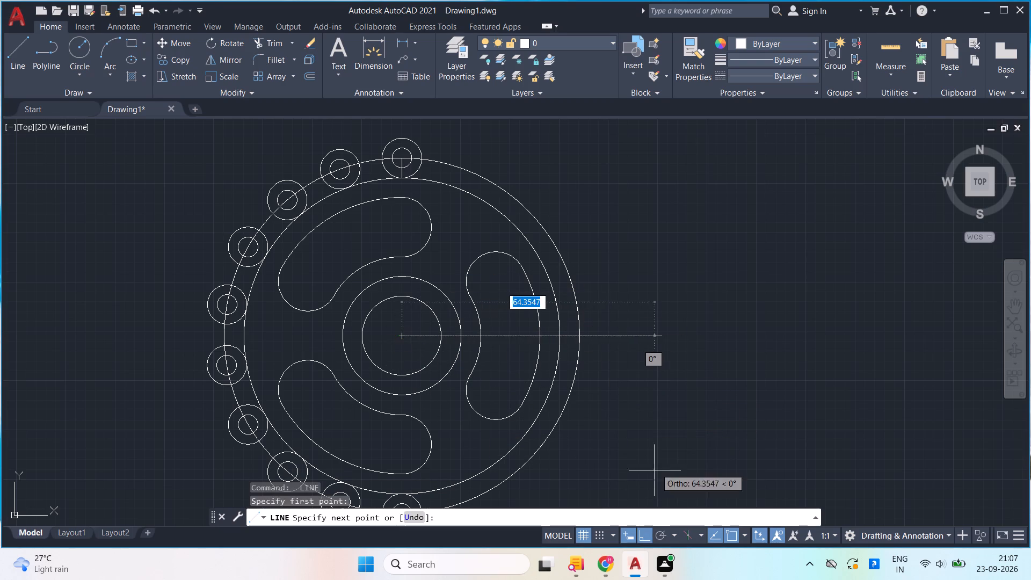
{"action": "left_click", "coordinate": [638, 535]}
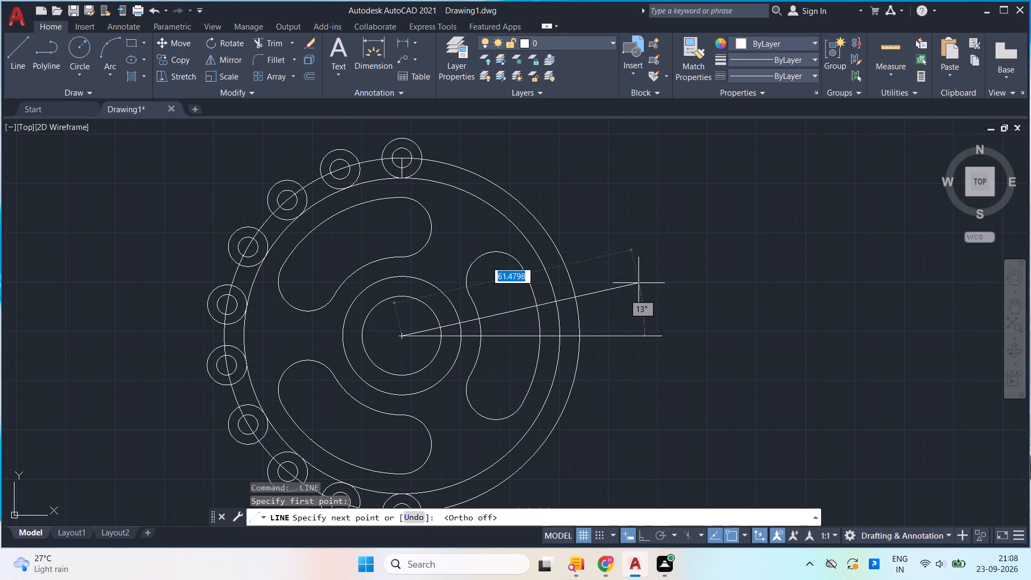
{"action": "left_click", "coordinate": [633, 254]}
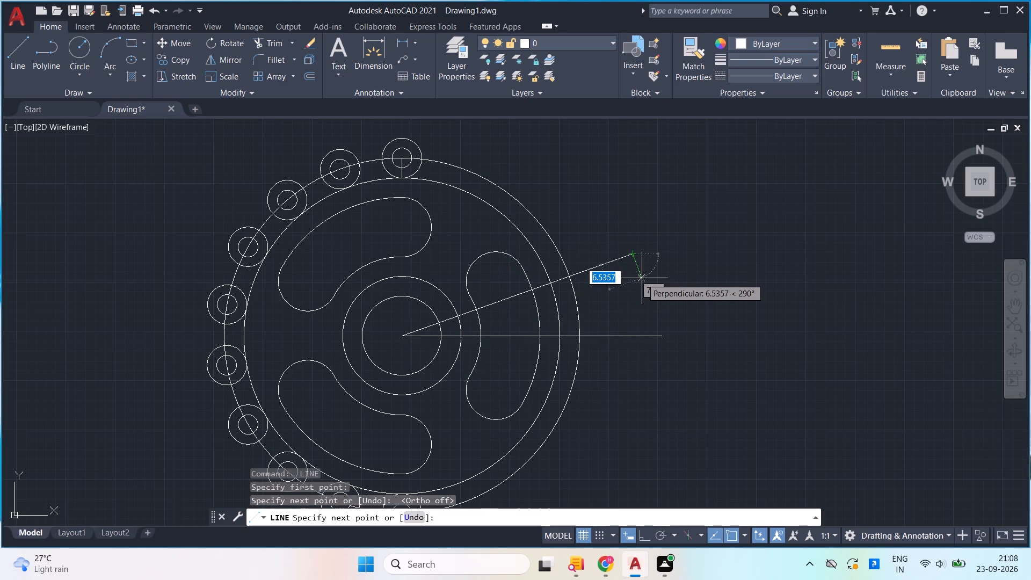
{"action": "key", "text": "space"}
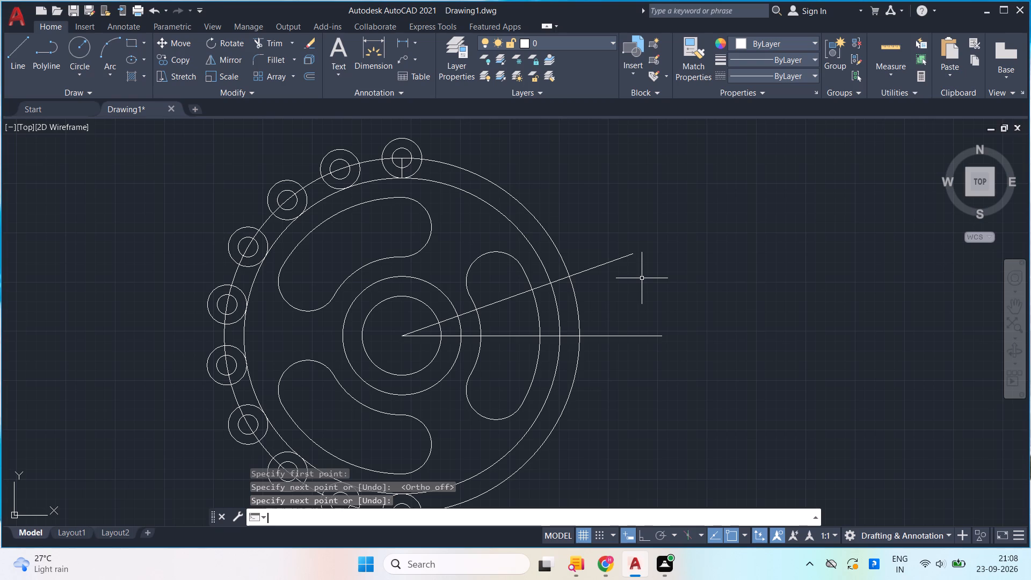
Draw a construction line about 62 long from the part's centre at 10°, between the horizontal and 20° lines.
{"action": "key", "text": "l"}
{"action": "key", "text": "Return"}
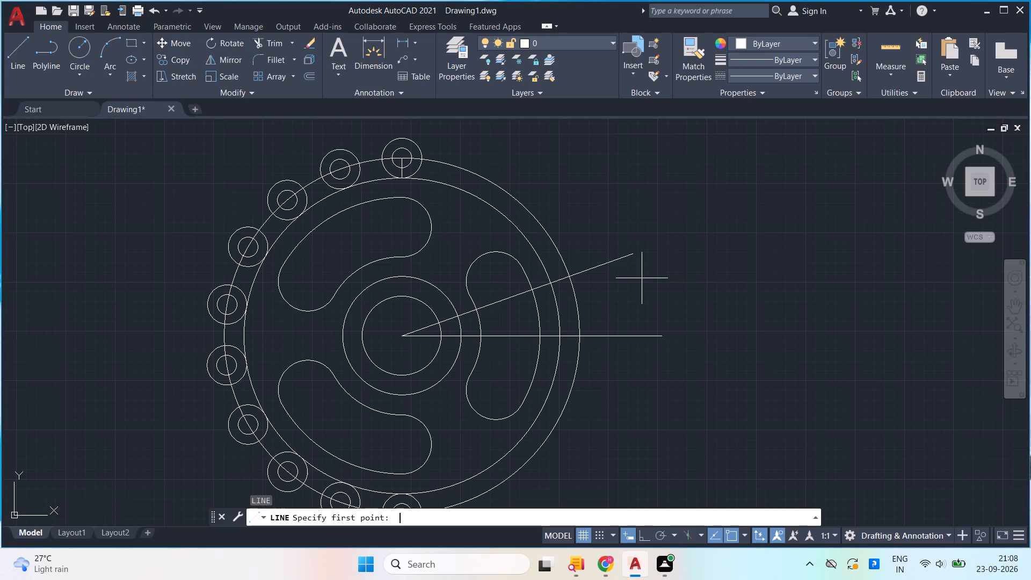
{"action": "left_click", "coordinate": [401, 336]}
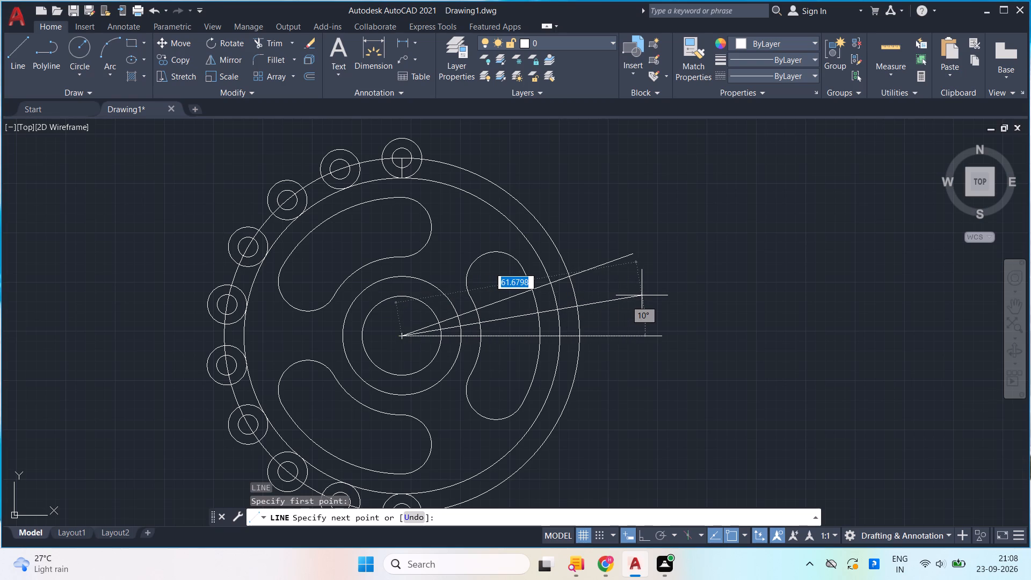
{"action": "left_click", "coordinate": [642, 295]}
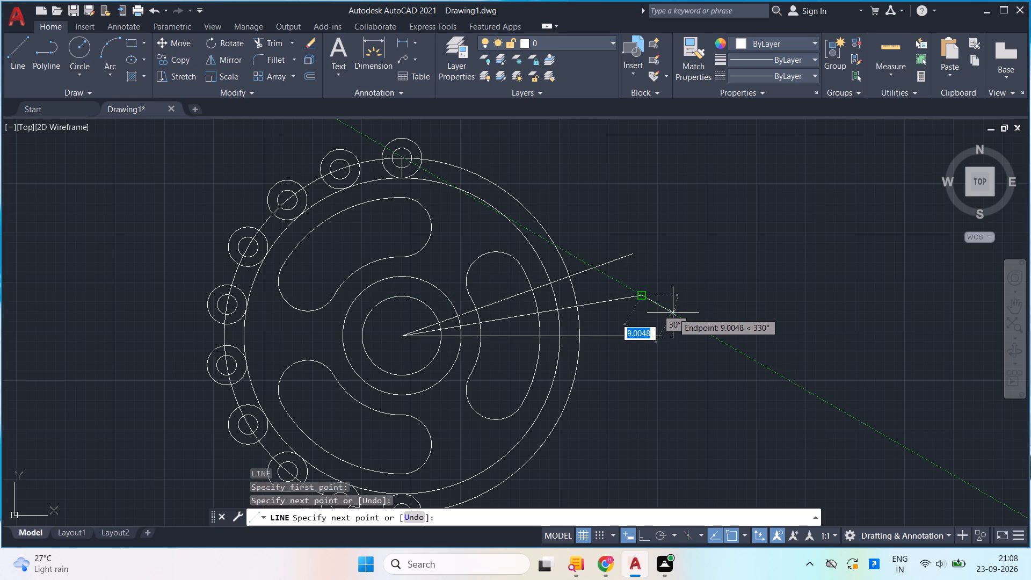
{"action": "key", "text": "space"}
Trim the part of the 10° line that extends beyond the radius 45 circle.
{"action": "scroll", "coordinate": [635, 322], "scroll_direction": "up", "scroll_amount": 2}
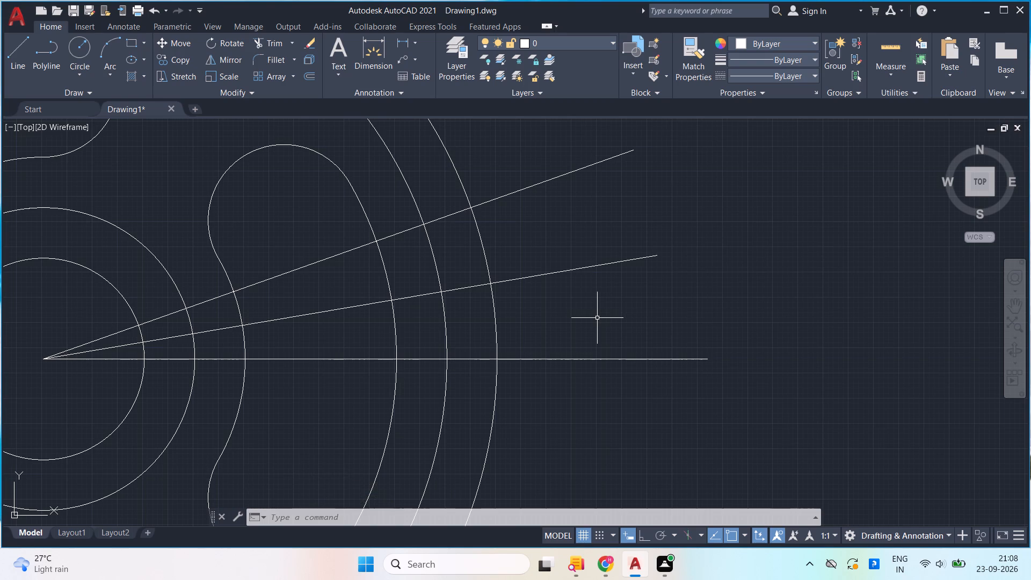
{"action": "type", "text": "tr"}
{"action": "key", "text": "Return"}
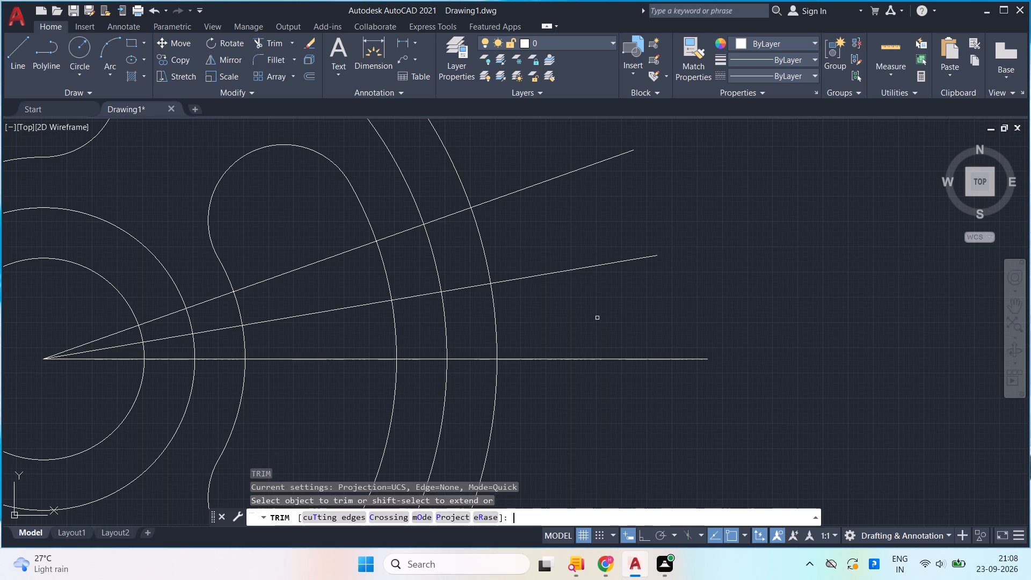
{"action": "left_click_drag", "start_coordinate": [603, 299], "coordinate": [596, 249]}
{"action": "key", "text": "Delete"}
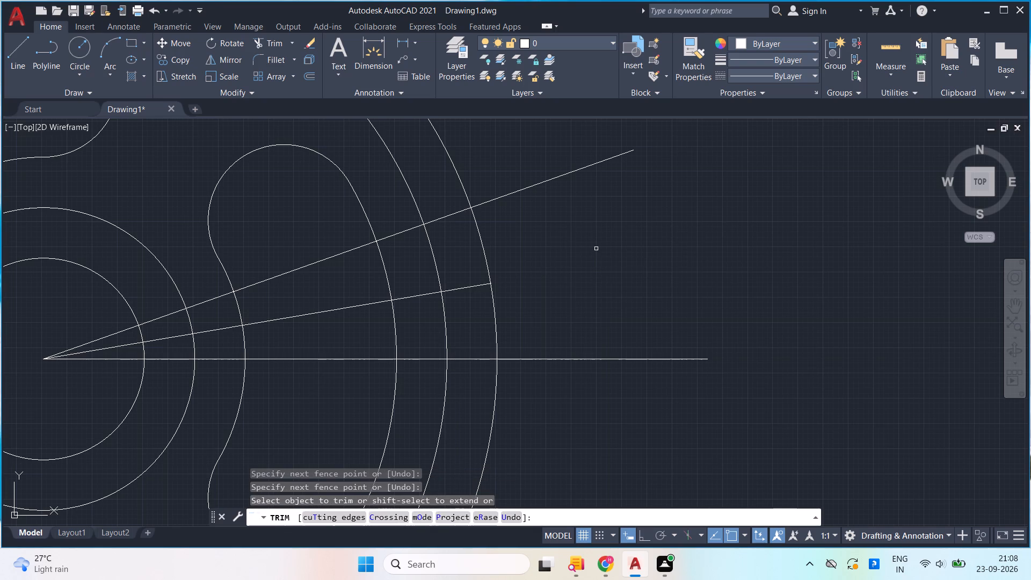
{"action": "key", "text": "l"}
{"action": "key", "text": "Return"}
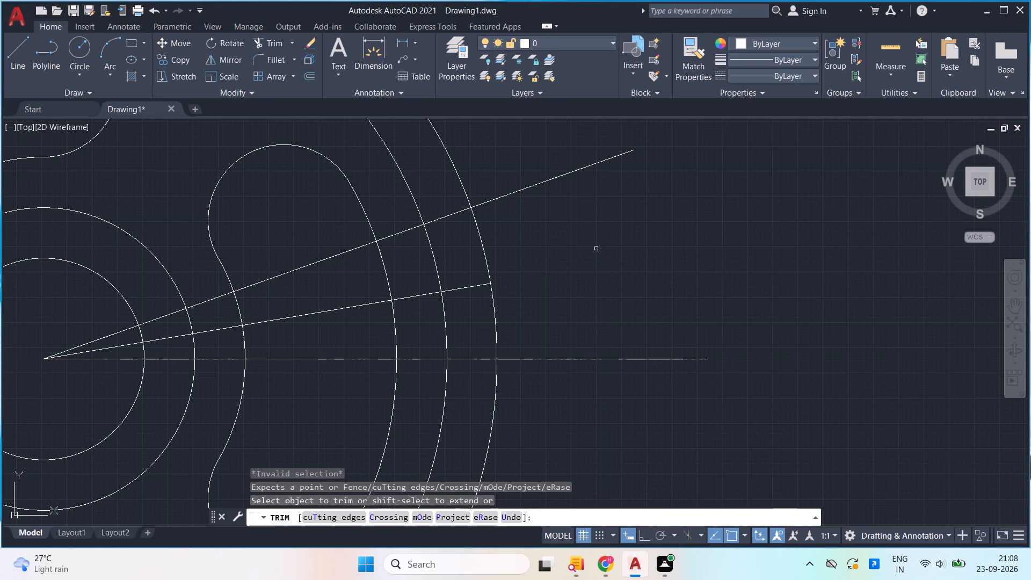
{"action": "key", "text": "Escape"}
{"action": "key", "text": "Escape"}
Draw an 8.48 long line outward from the trimmed line's end on the radius 45 circle, continuing at 10°.
{"action": "key", "text": "l"}
{"action": "key", "text": "Return"}
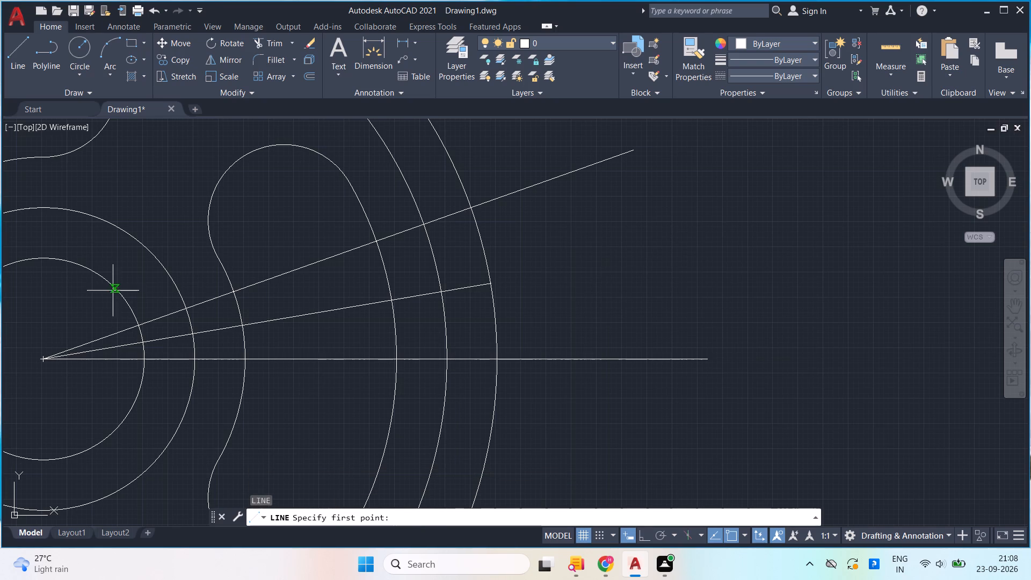
{"action": "left_click", "coordinate": [491, 282]}
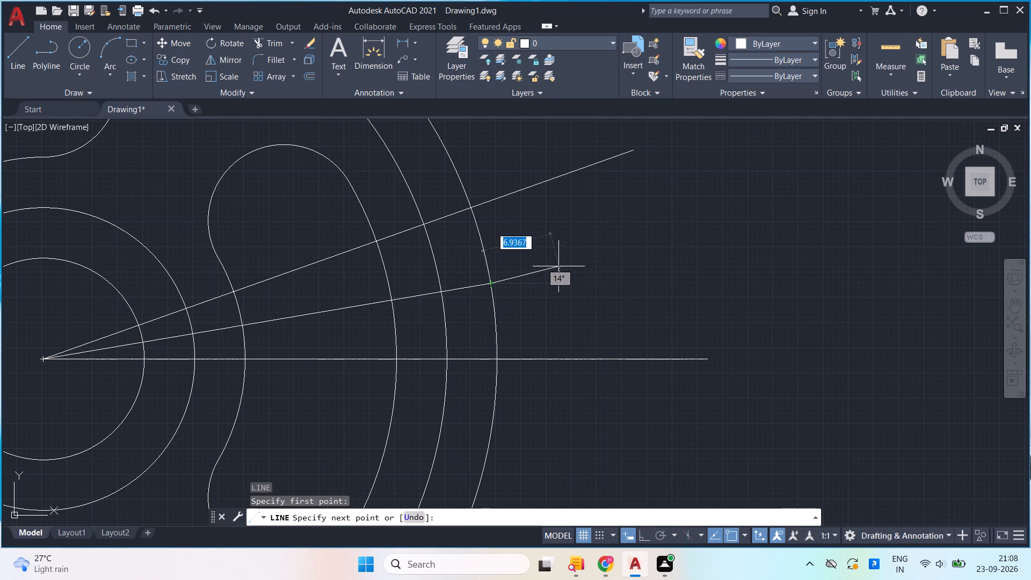
{"action": "scroll", "coordinate": [592, 266], "scroll_direction": "up", "scroll_amount": 1}
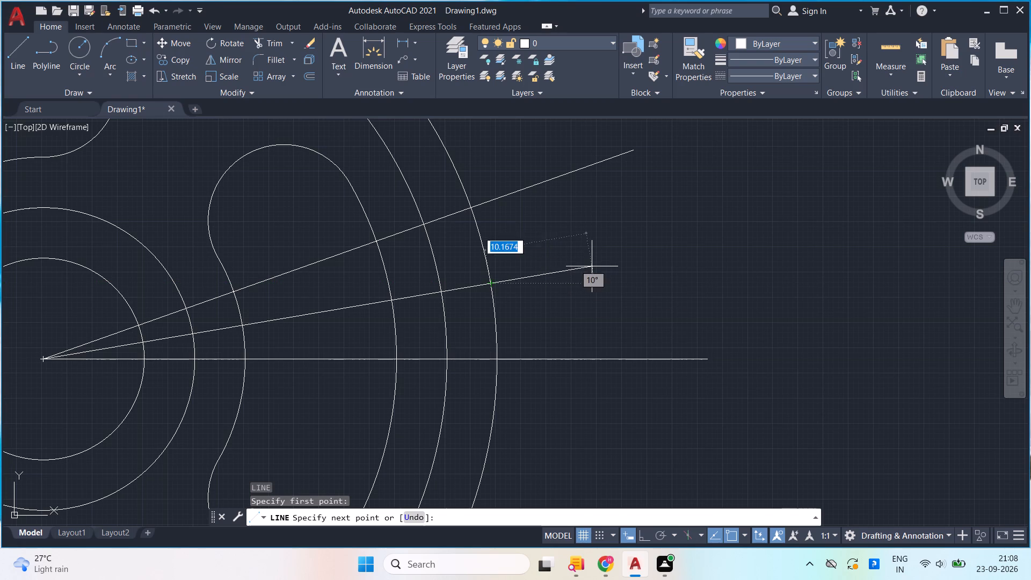
{"action": "scroll", "coordinate": [592, 266], "scroll_direction": "up", "scroll_amount": 1}
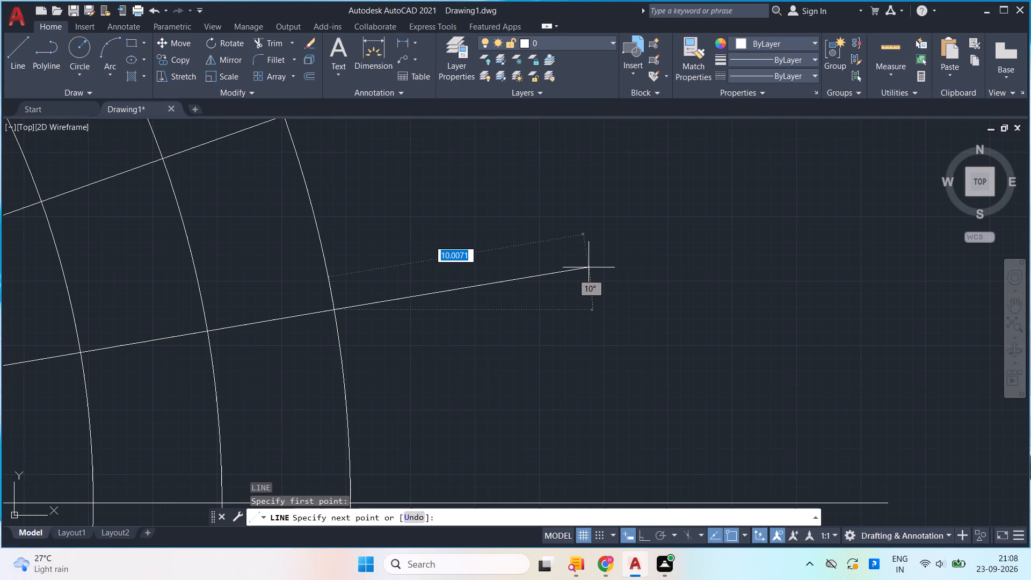
{"action": "key", "text": "8"}
{"action": "key", "text": "period"}
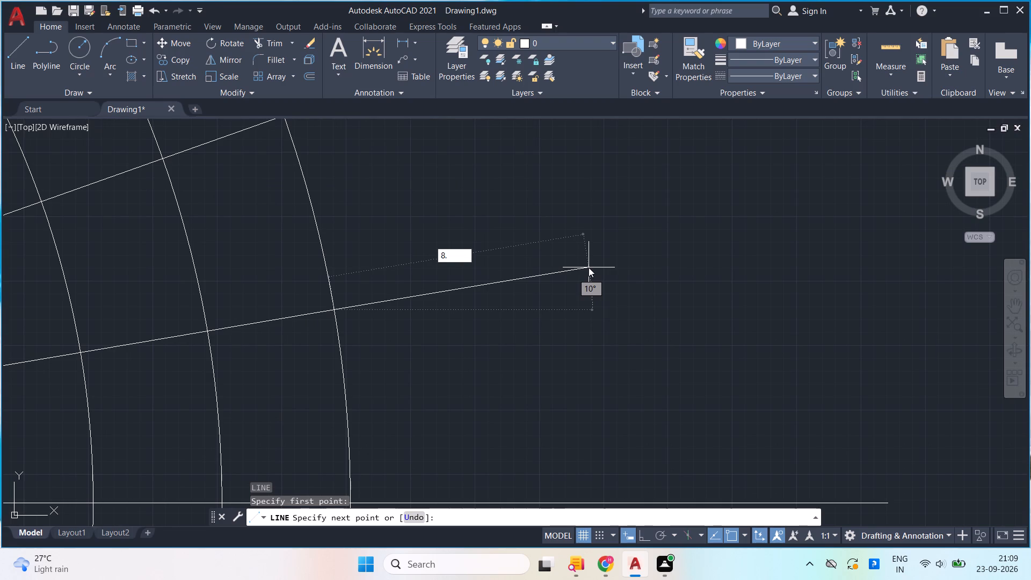
{"action": "type", "text": "48"}
{"action": "key", "text": "Return"}
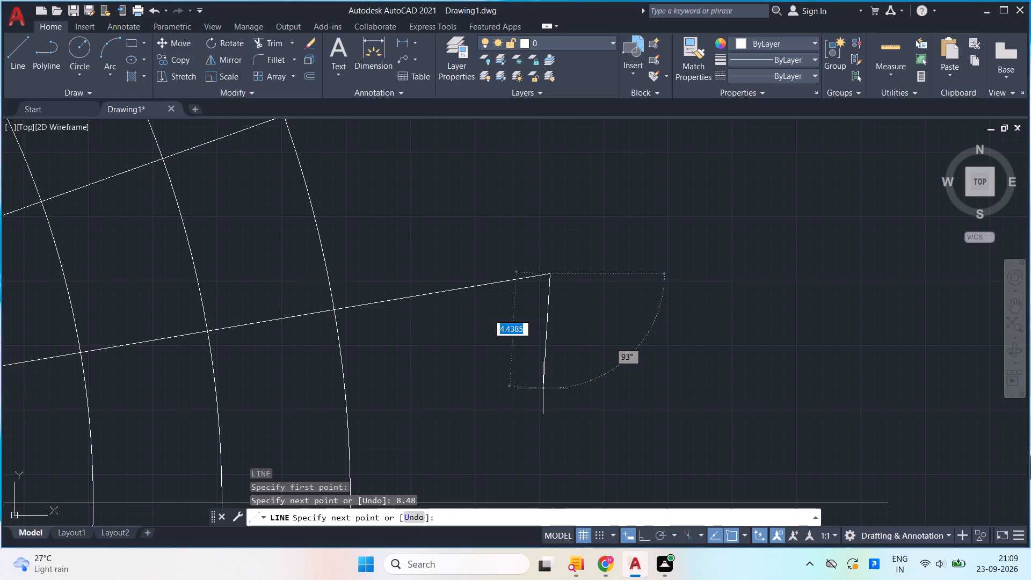
{"action": "key", "text": "space"}
Draw a circle of radius 8.48 centred on the outer end of the 8.48 long line.
{"action": "key", "text": "c"}
{"action": "key", "text": "Return"}
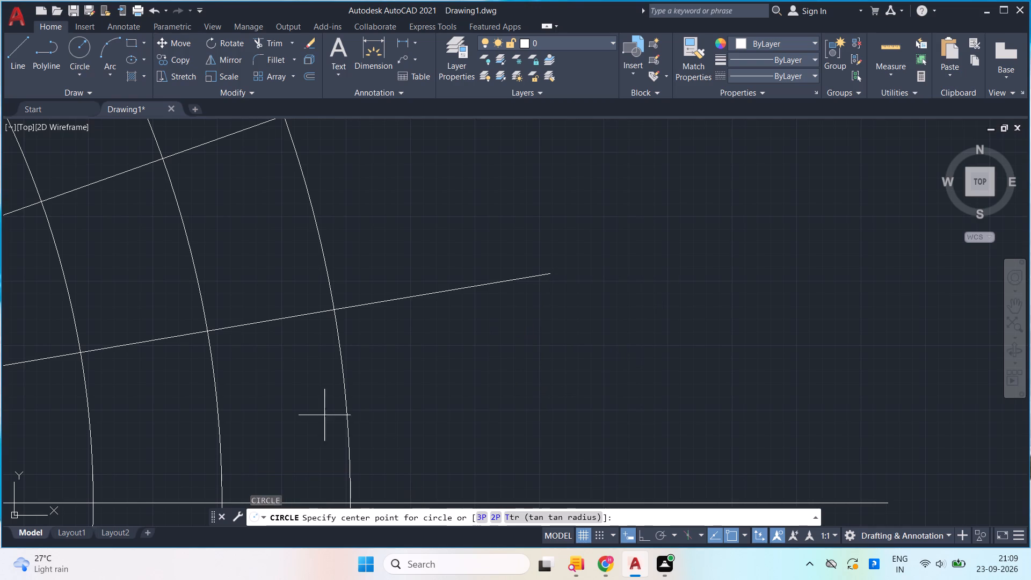
{"action": "left_click", "coordinate": [548, 269]}
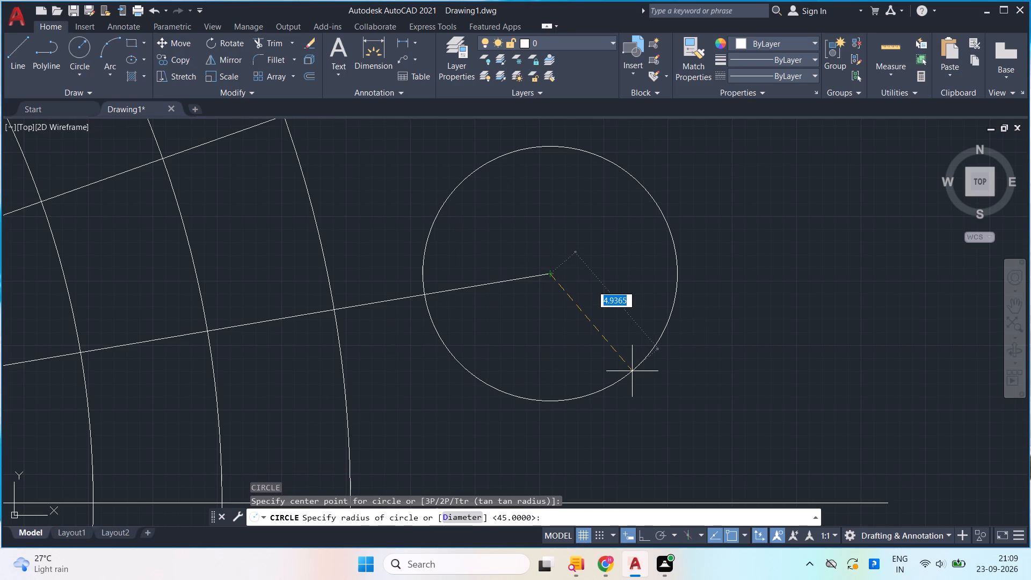
{"action": "type", "text": "8.48"}
{"action": "key", "text": "Return"}
Draw a circle of radius about 50.46 from the part's centre, enclosing the rim circles and crossing the radius 8.48 circle.
{"action": "scroll", "coordinate": [632, 371], "scroll_direction": "down", "scroll_amount": 4}
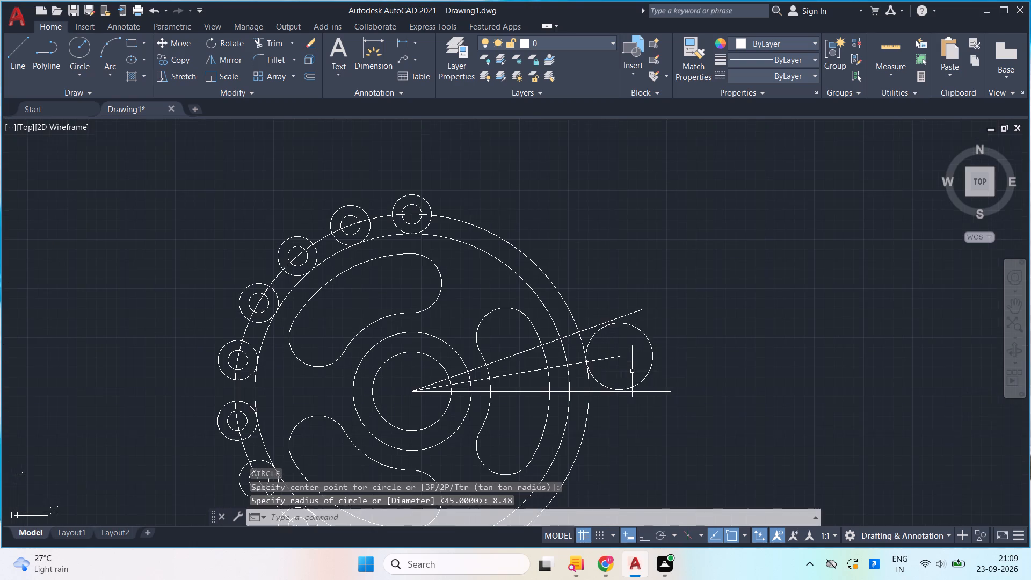
{"action": "scroll", "coordinate": [665, 345], "scroll_direction": "up", "scroll_amount": 2}
{"action": "scroll", "coordinate": [665, 345], "scroll_direction": "down", "scroll_amount": 1}
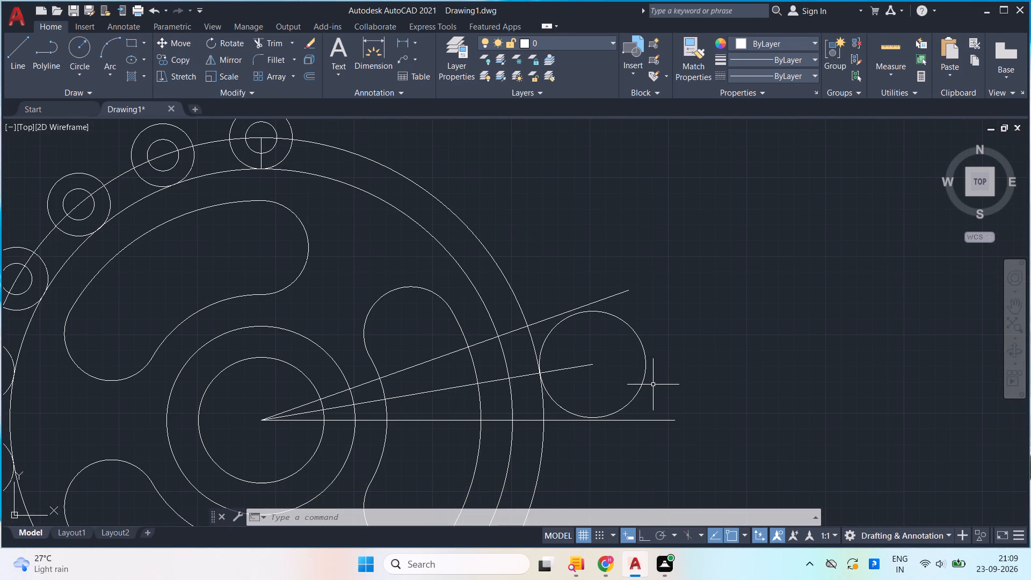
{"action": "middle_click_drag", "start_coordinate": [665, 379], "coordinate": [640, 357]}
{"action": "scroll", "coordinate": [640, 357], "scroll_direction": "down", "scroll_amount": 1}
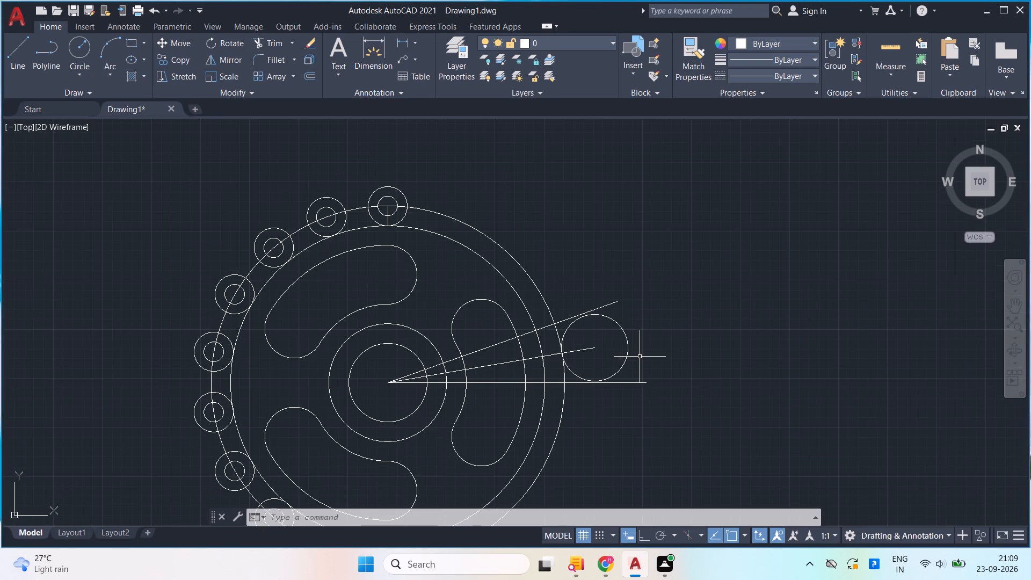
{"action": "middle_click_drag", "start_coordinate": [642, 349], "coordinate": [637, 334]}
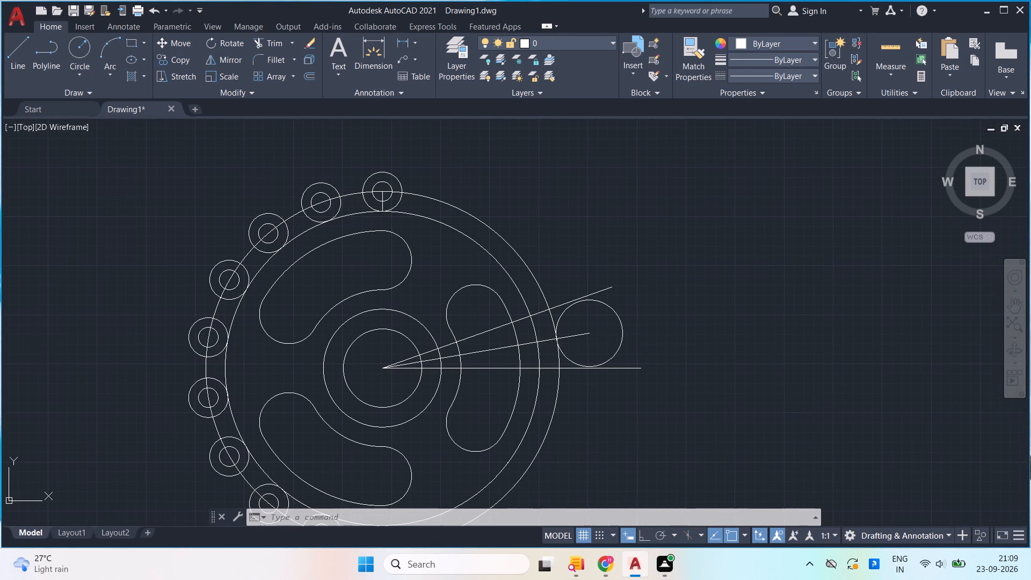
{"action": "key", "text": "c"}
{"action": "key", "text": "Return"}
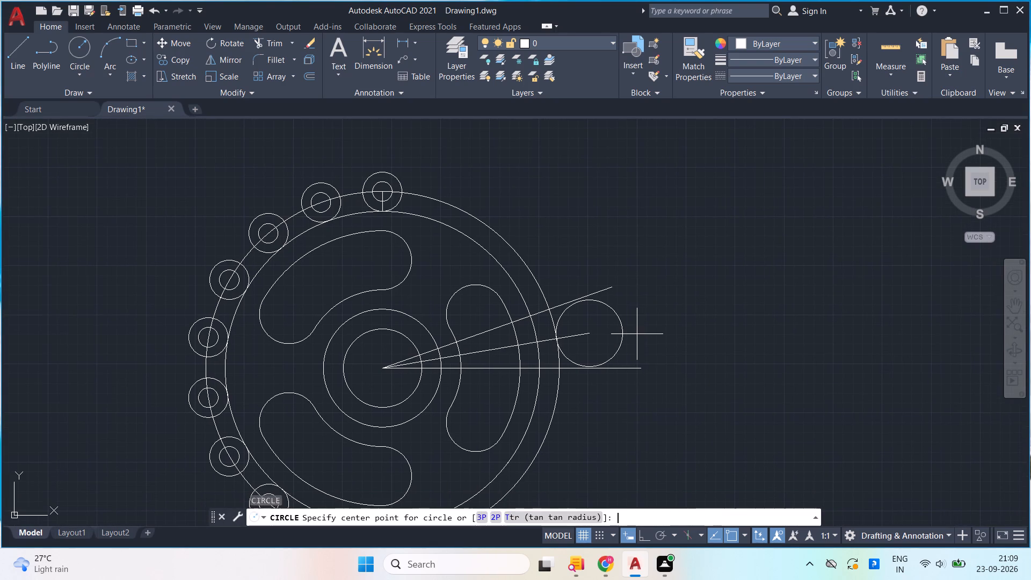
{"action": "left_click", "coordinate": [381, 365]}
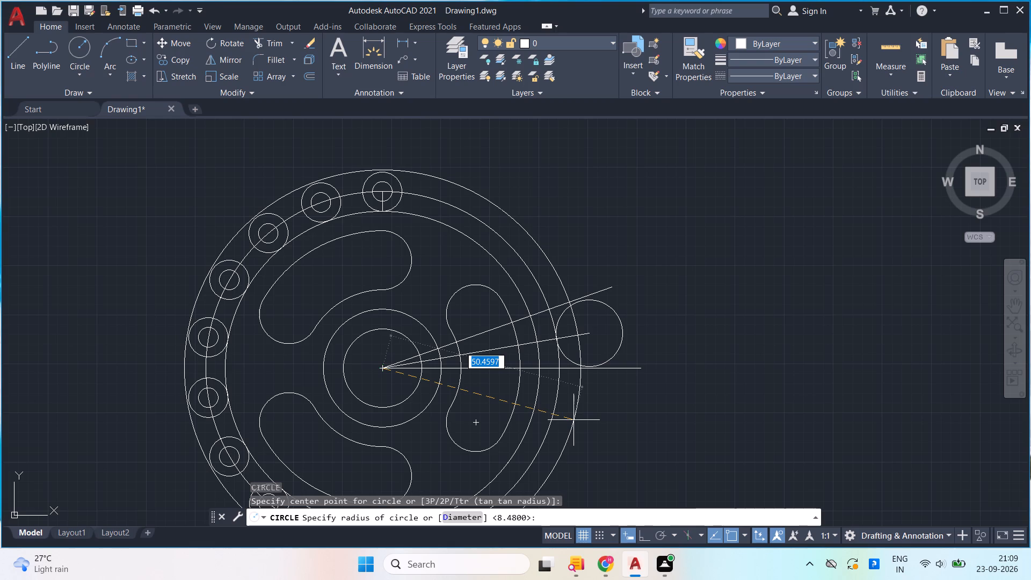
{"action": "left_click", "coordinate": [573, 420]}
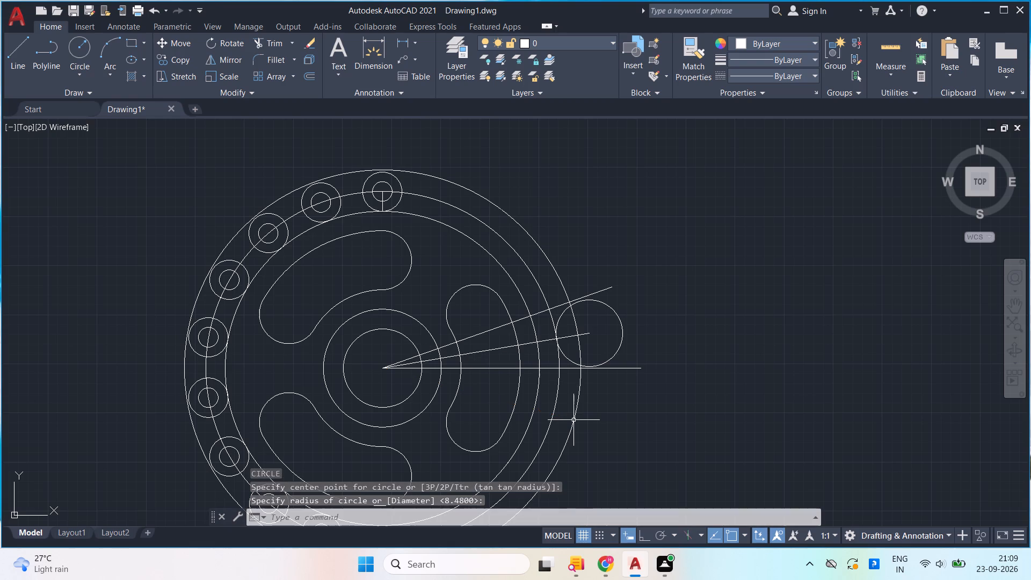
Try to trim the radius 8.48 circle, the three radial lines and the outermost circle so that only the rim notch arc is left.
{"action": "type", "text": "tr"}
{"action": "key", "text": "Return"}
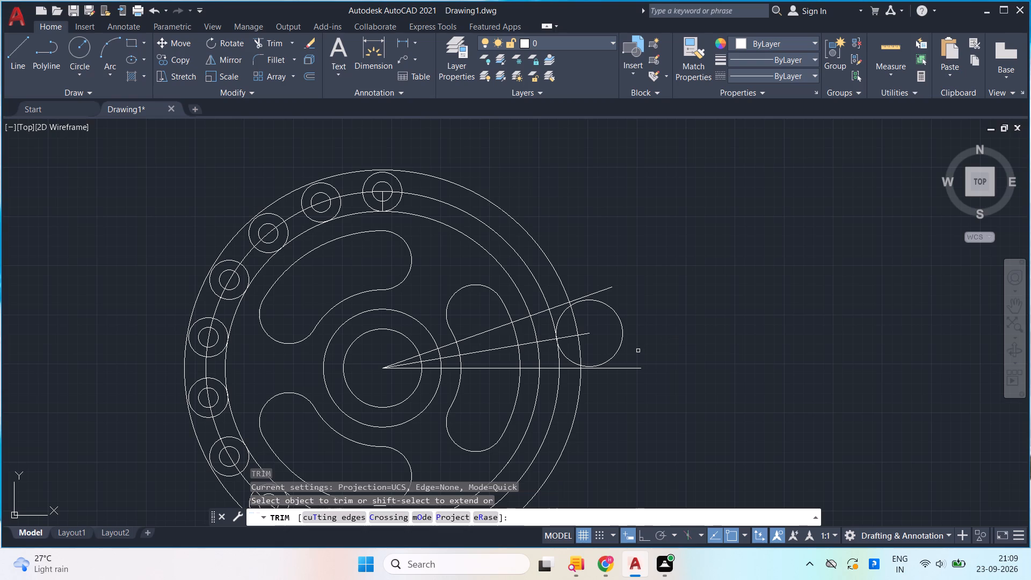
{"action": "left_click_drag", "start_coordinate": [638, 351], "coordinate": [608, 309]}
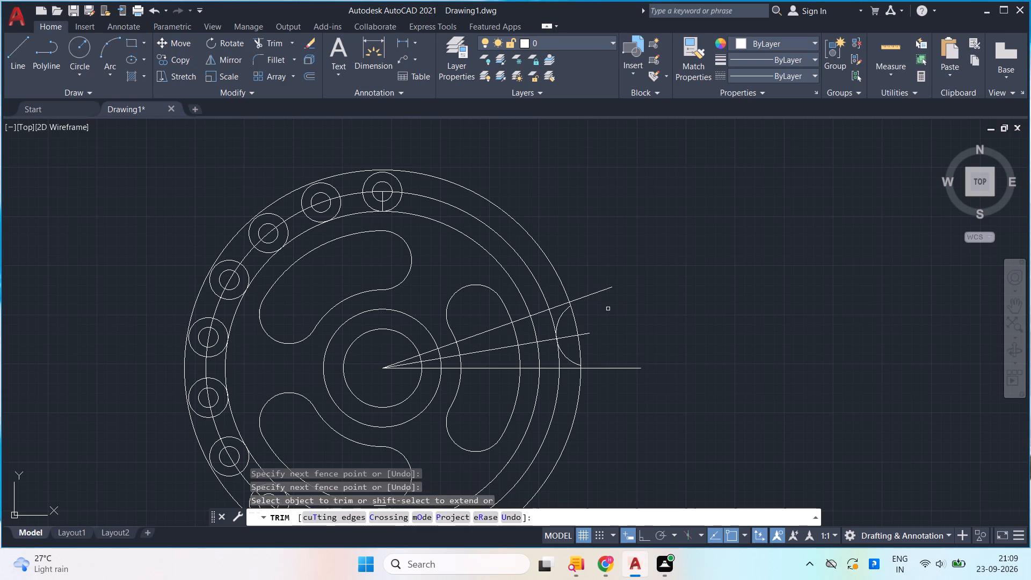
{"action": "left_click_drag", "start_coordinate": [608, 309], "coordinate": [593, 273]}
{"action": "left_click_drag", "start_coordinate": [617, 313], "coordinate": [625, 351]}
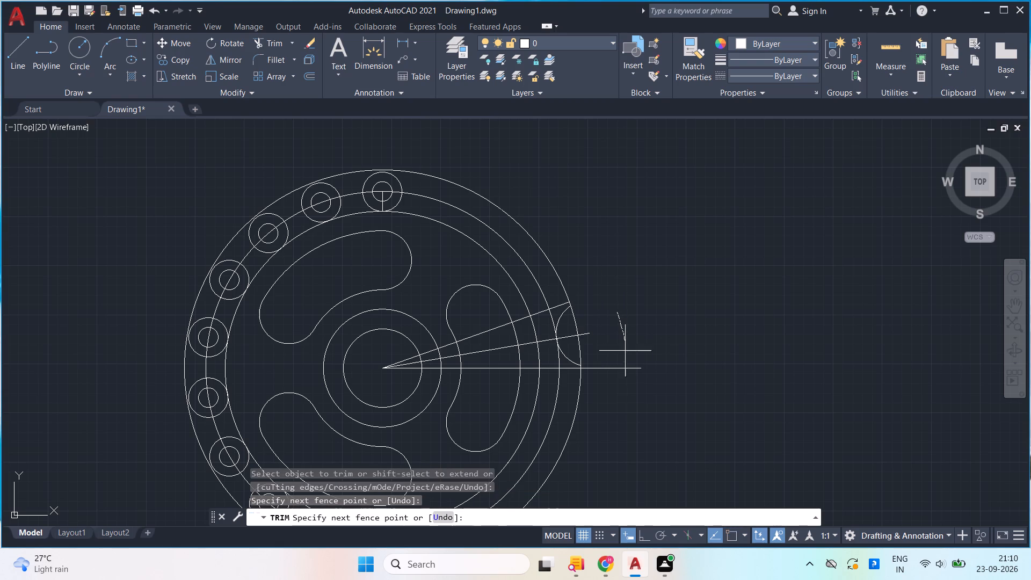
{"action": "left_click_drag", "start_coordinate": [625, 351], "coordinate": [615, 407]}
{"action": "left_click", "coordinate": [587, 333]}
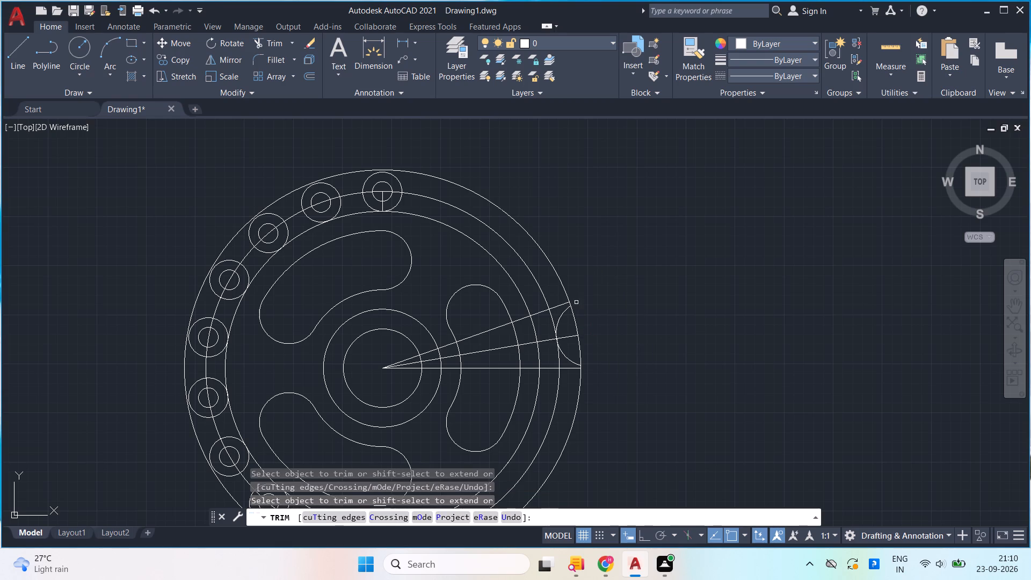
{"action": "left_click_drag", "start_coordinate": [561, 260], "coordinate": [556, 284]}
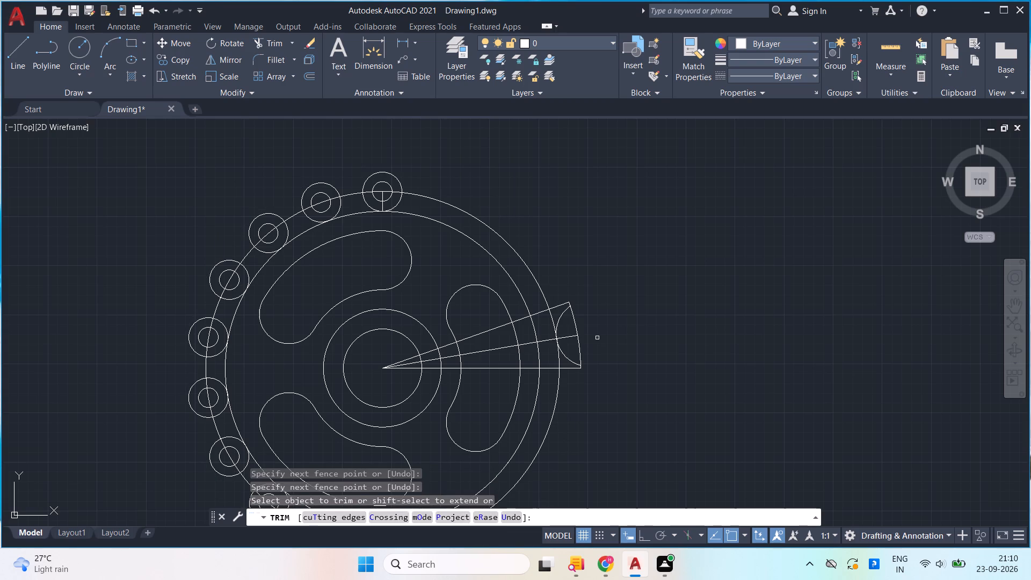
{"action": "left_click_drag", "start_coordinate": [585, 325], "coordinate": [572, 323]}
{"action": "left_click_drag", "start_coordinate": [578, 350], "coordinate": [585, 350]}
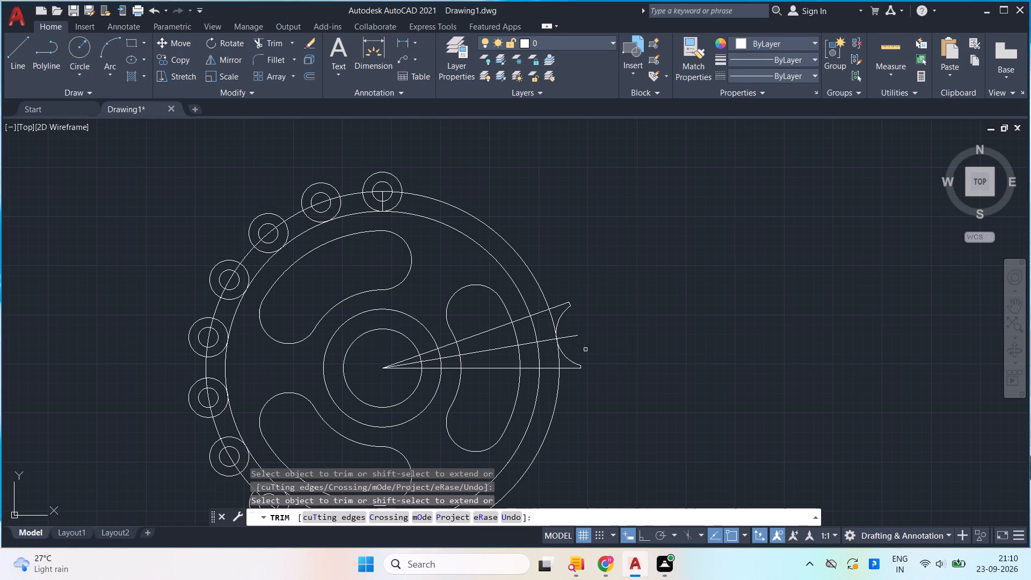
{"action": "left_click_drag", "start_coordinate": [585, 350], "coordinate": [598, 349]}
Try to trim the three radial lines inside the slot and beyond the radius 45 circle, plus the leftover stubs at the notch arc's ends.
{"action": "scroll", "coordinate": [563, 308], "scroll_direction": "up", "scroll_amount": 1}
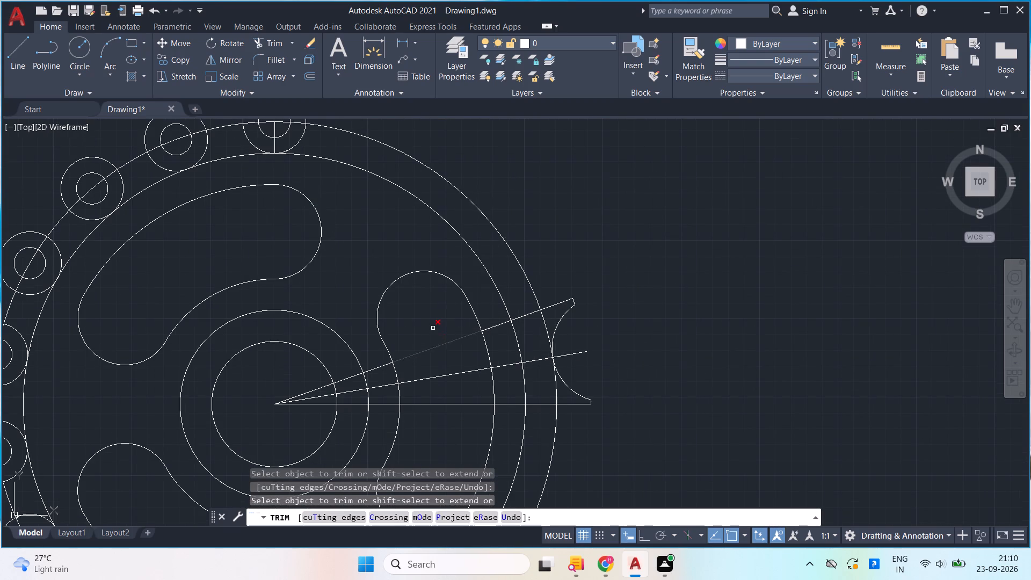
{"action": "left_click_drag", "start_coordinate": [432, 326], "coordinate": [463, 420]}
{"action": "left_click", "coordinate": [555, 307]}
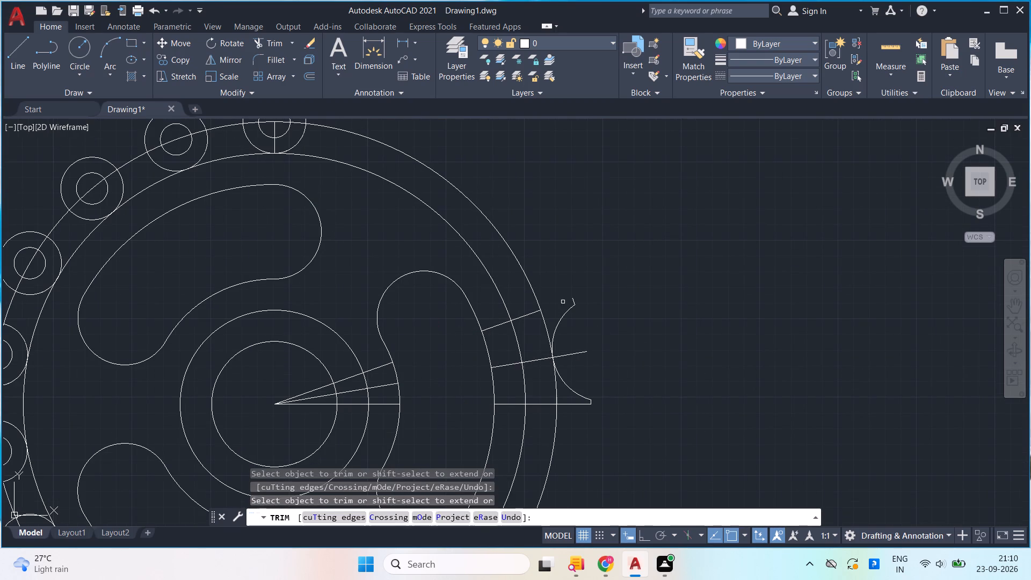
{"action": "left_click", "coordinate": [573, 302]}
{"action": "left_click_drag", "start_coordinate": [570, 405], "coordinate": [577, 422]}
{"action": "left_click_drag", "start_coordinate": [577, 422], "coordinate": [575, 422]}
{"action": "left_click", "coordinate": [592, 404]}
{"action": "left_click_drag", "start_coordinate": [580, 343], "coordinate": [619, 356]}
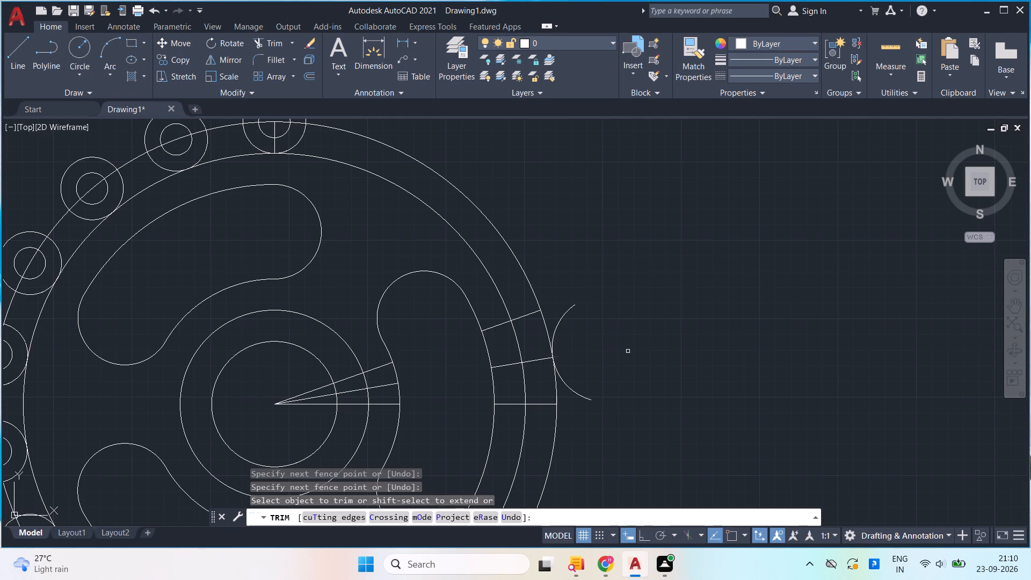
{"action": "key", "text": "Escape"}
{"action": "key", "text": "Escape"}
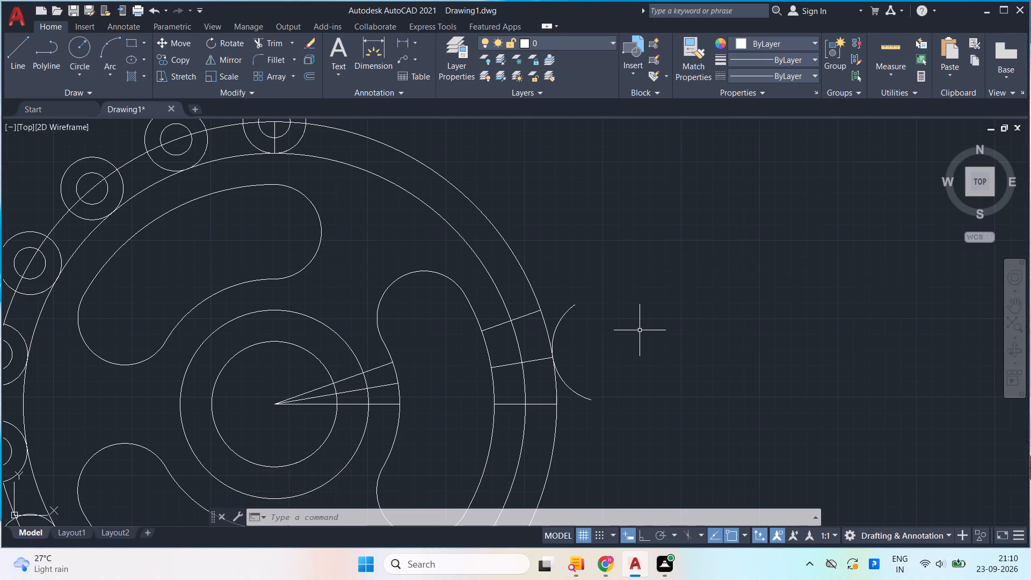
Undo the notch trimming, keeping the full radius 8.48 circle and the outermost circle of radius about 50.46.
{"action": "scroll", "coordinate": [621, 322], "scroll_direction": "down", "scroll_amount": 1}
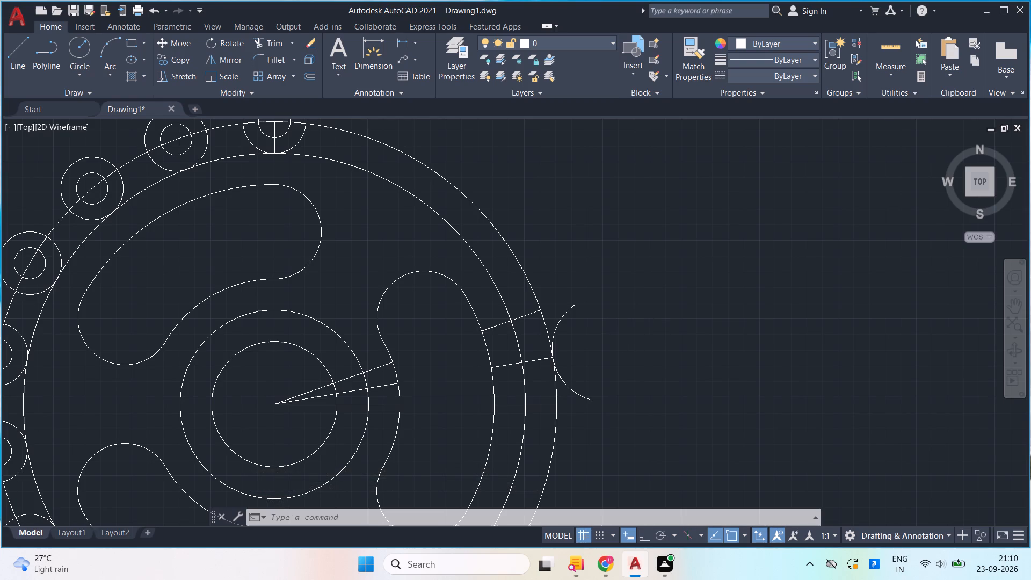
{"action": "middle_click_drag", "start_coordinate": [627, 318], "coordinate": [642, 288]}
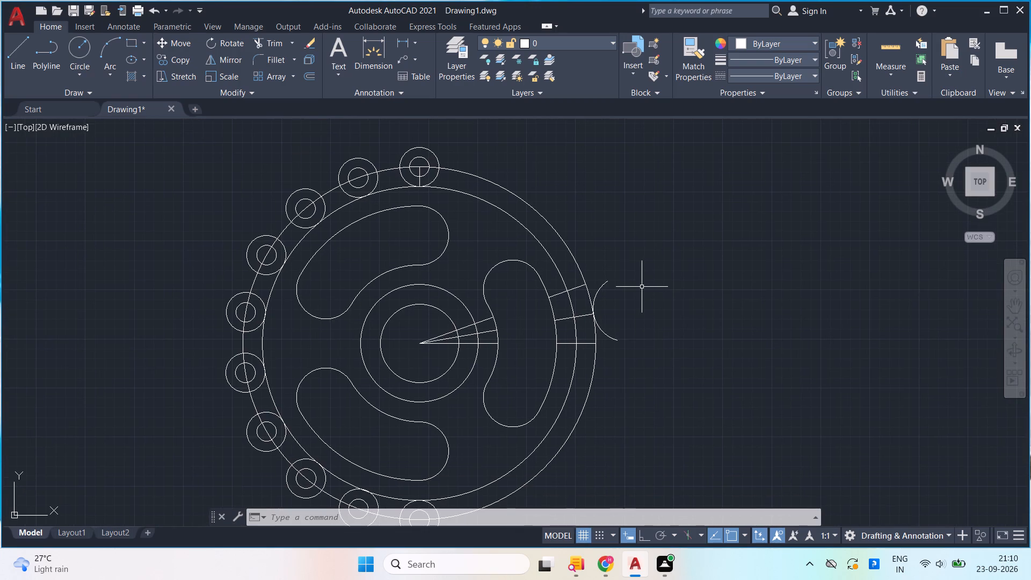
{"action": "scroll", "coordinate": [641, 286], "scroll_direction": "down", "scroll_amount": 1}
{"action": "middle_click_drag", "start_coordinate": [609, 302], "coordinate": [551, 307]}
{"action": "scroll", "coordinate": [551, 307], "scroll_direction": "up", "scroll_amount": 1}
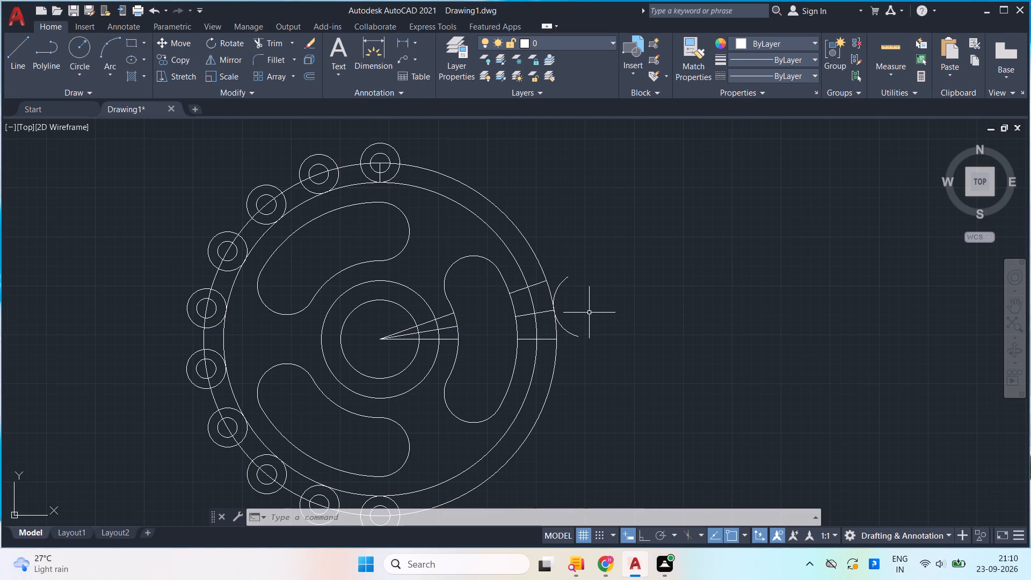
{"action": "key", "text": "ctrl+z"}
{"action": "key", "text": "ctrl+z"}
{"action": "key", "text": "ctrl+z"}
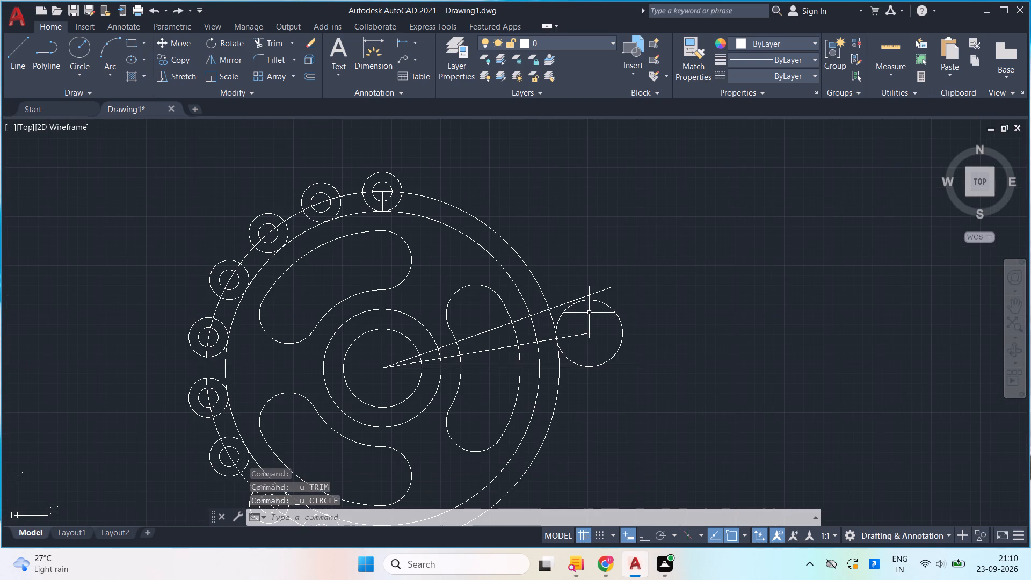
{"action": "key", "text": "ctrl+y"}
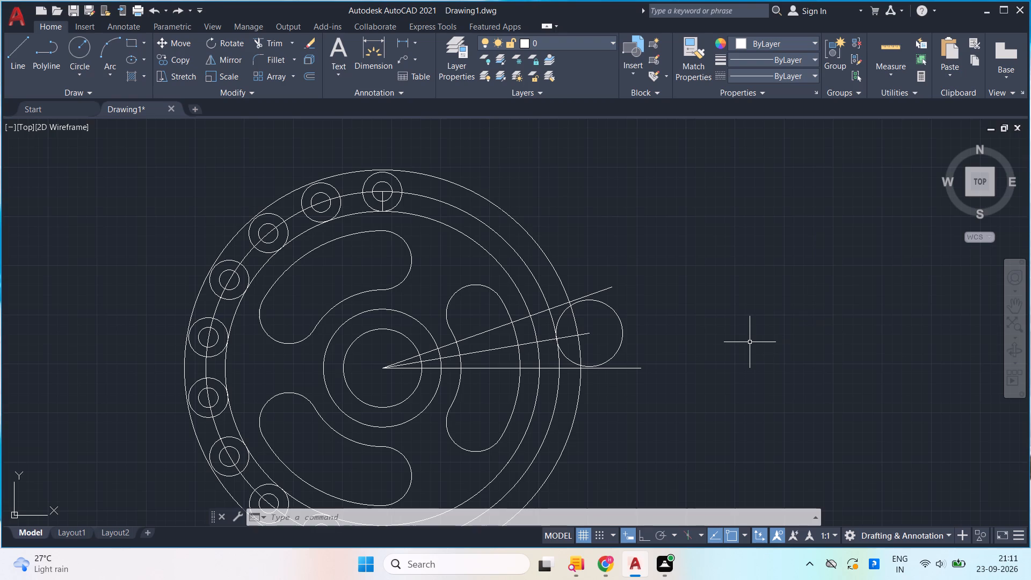
Delete the horizontal construction line running from the part's centre past the outermost circle.
{"action": "middle_click_drag", "start_coordinate": [699, 397], "coordinate": [598, 346]}
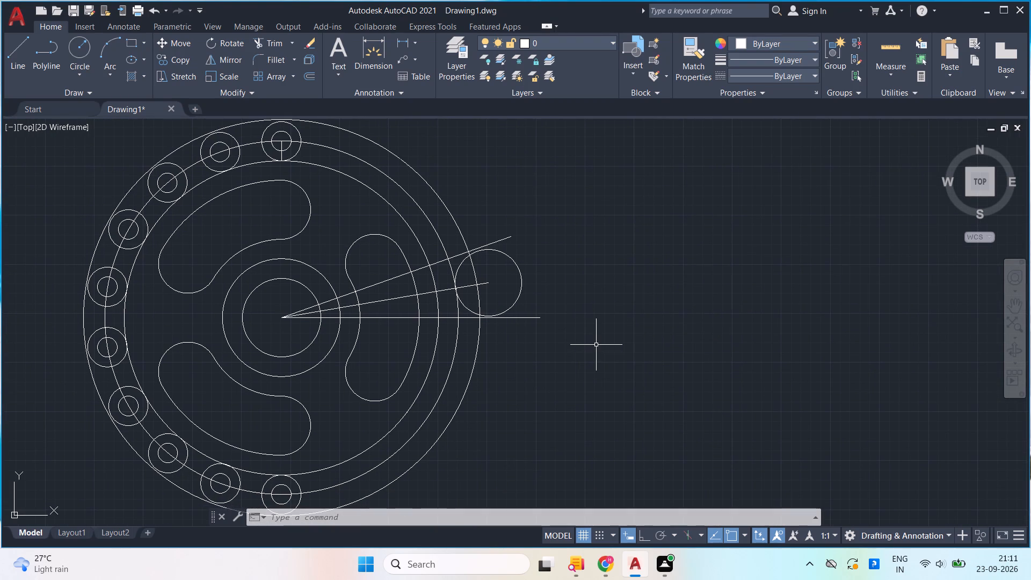
{"action": "scroll", "coordinate": [597, 345], "scroll_direction": "down", "scroll_amount": 1}
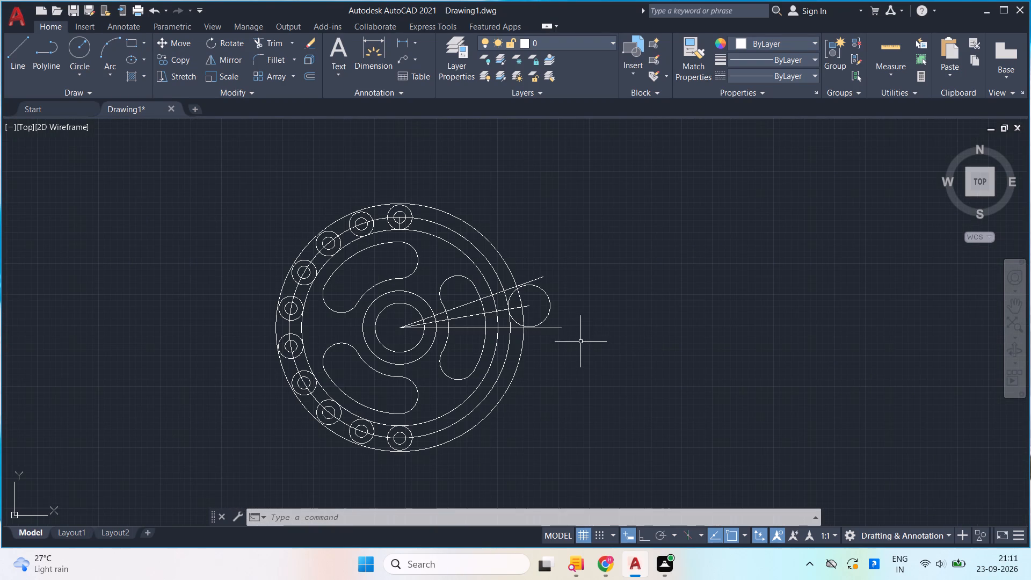
{"action": "left_click", "coordinate": [580, 342]}
{"action": "left_click", "coordinate": [555, 319]}
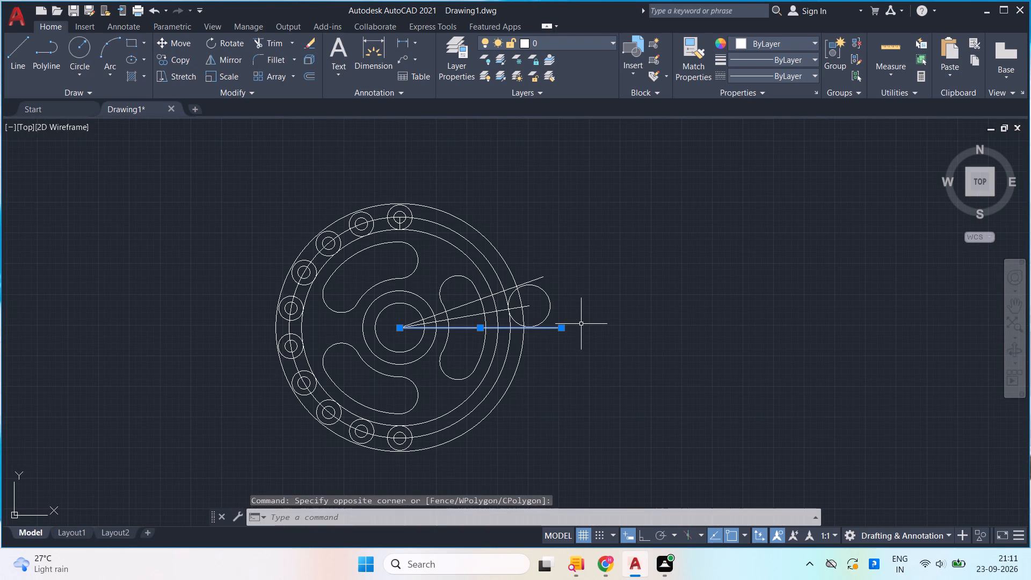
{"action": "key", "text": "Delete"}
Draw a horizontal line 120 long from the part's centre at 0°, extending past the radius 8.48 circle.
{"action": "key", "text": "l"}
{"action": "key", "text": "Return"}
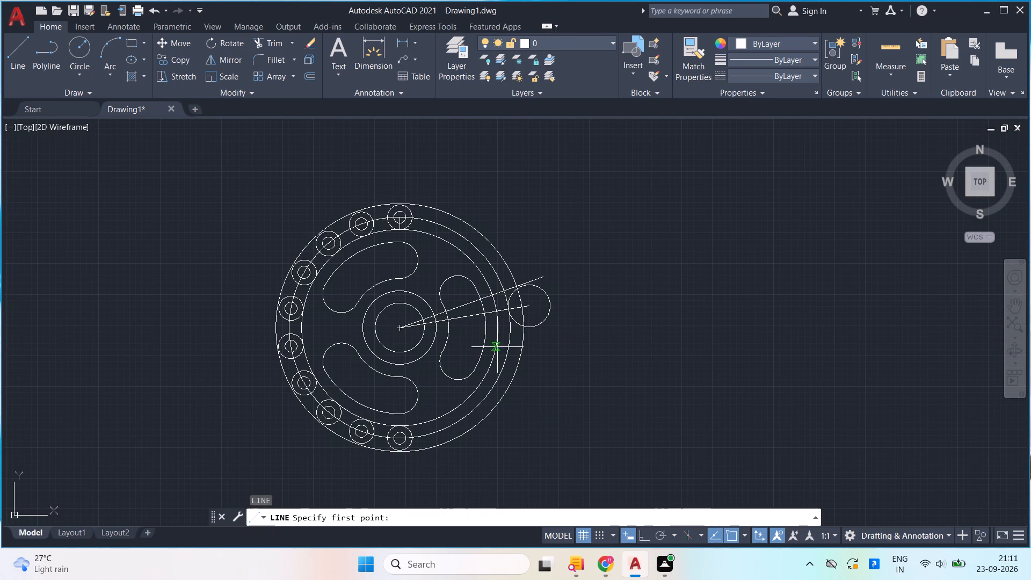
{"action": "left_click", "coordinate": [397, 332]}
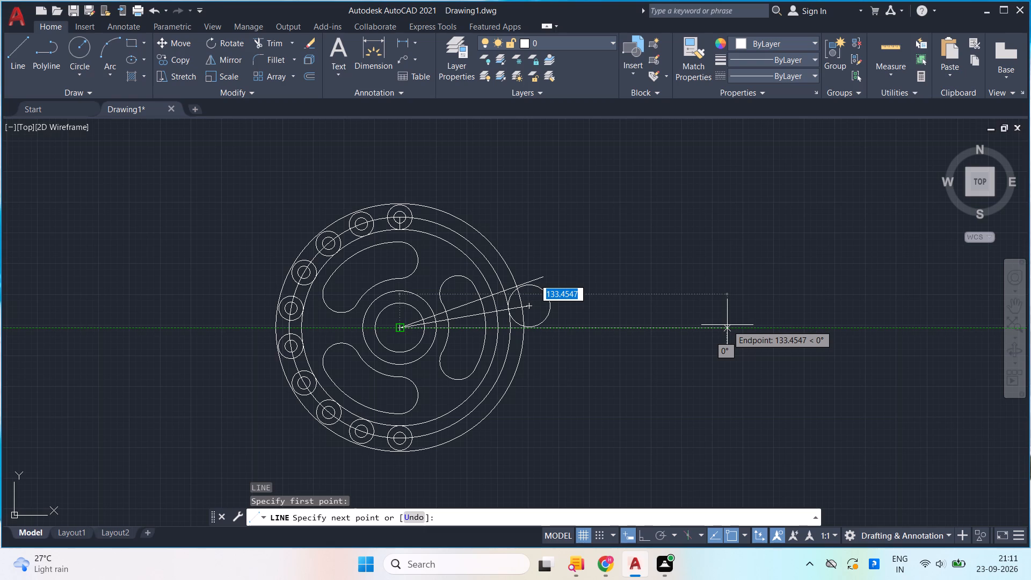
{"action": "type", "text": "120"}
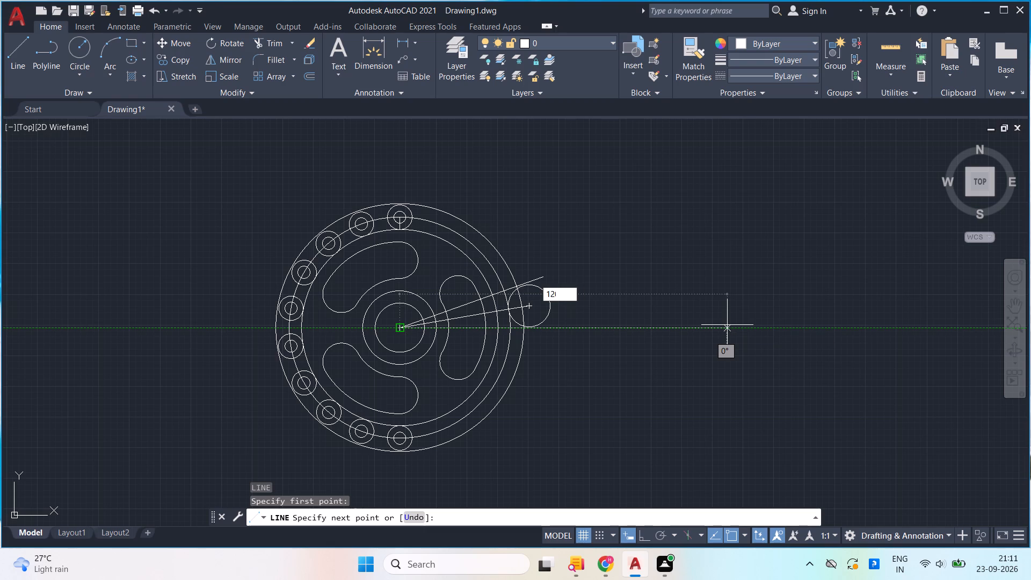
{"action": "key", "text": "Return"}
{"action": "key", "text": "space"}
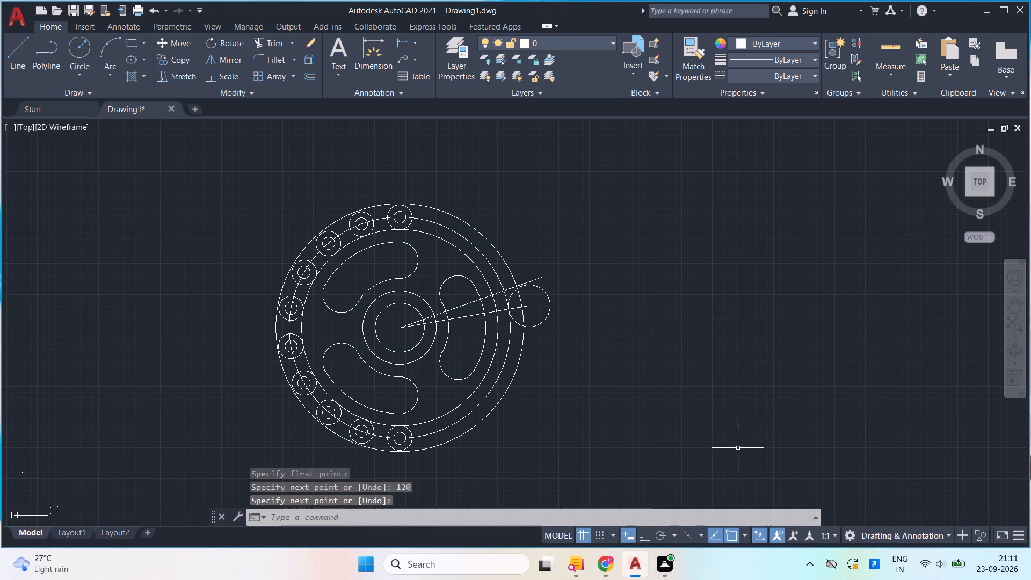
Draw two concentric circles of radius 10 and 15 centred on the outer end of the 120 long line.
{"action": "middle_click_drag", "start_coordinate": [701, 336], "coordinate": [621, 401]}
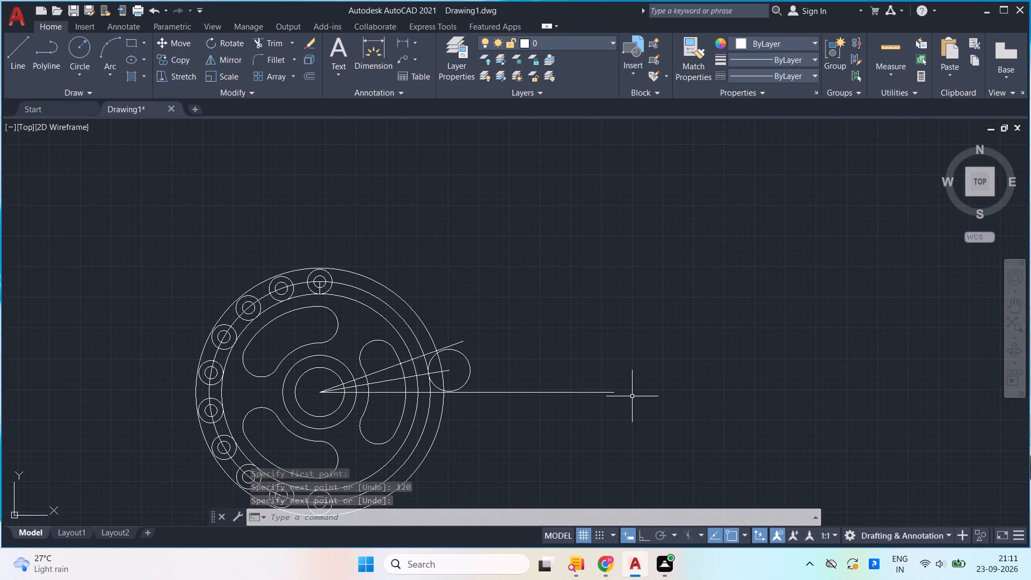
{"action": "key", "text": "c"}
{"action": "key", "text": "Return"}
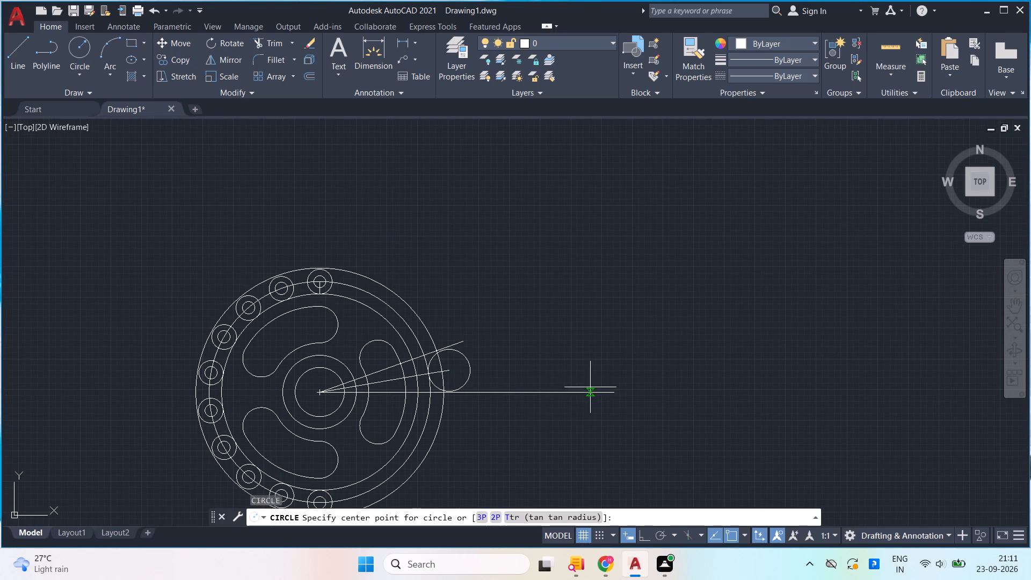
{"action": "left_click", "coordinate": [610, 391]}
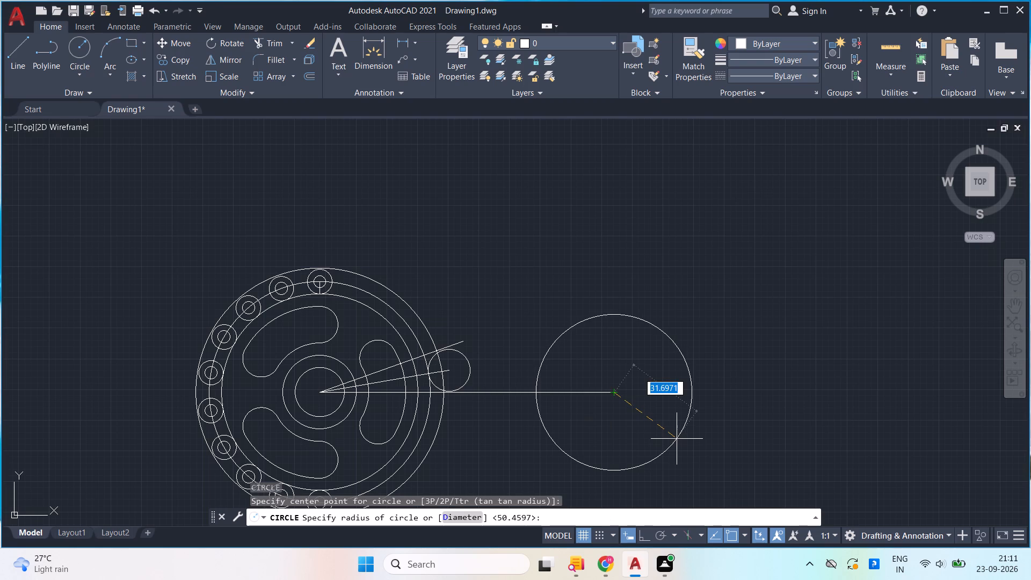
{"action": "type", "text": "10"}
{"action": "key", "text": "Return"}
{"action": "key", "text": "space"}
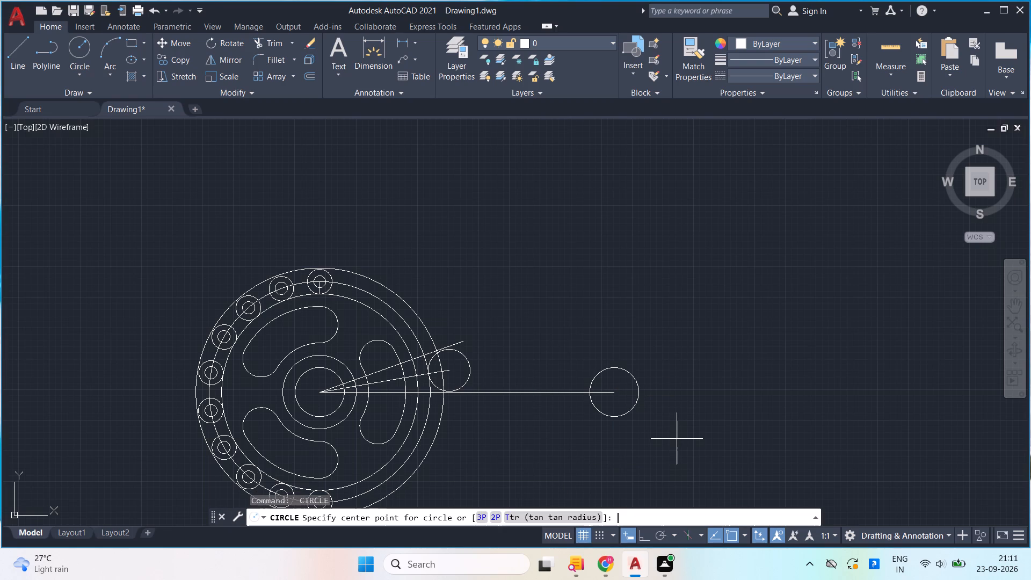
{"action": "left_click", "coordinate": [617, 391]}
{"action": "type", "text": "15"}
{"action": "key", "text": "Return"}
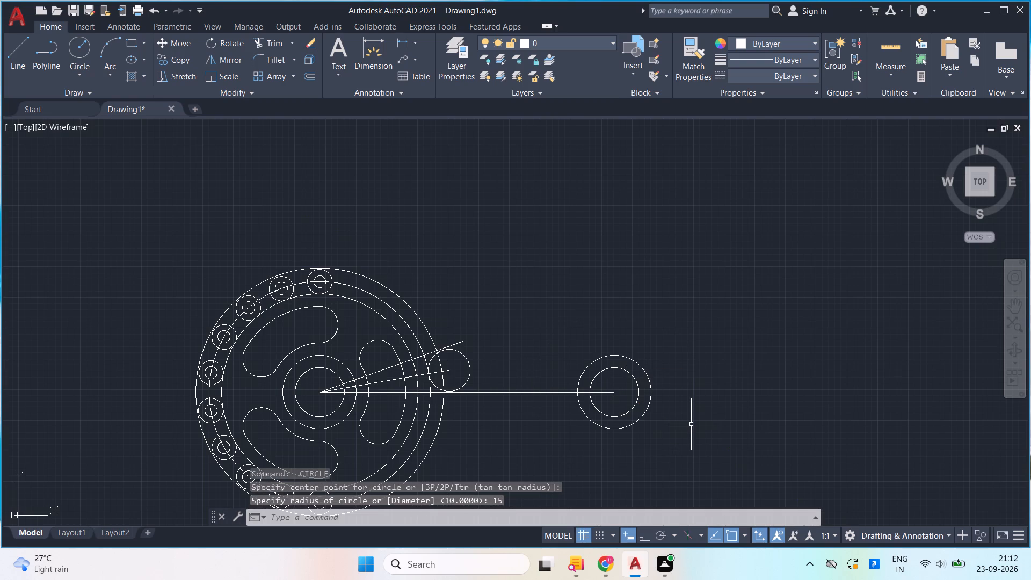
Draw a circle of radius 18.28 concentric with the radius 10 and 15 circles at the end of the 120 long line.
{"action": "key", "text": "c"}
{"action": "key", "text": "Return"}
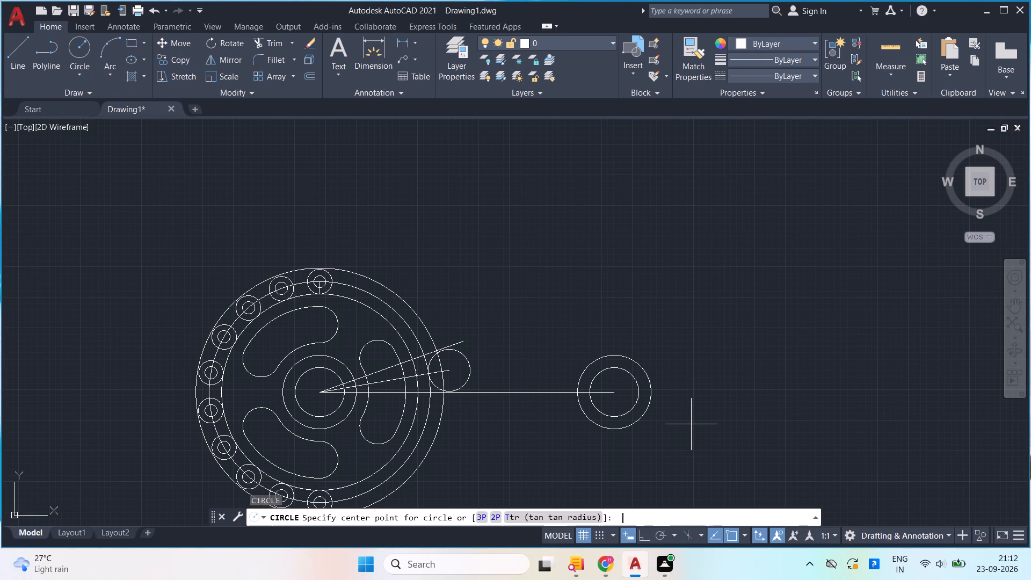
{"action": "left_click", "coordinate": [614, 390]}
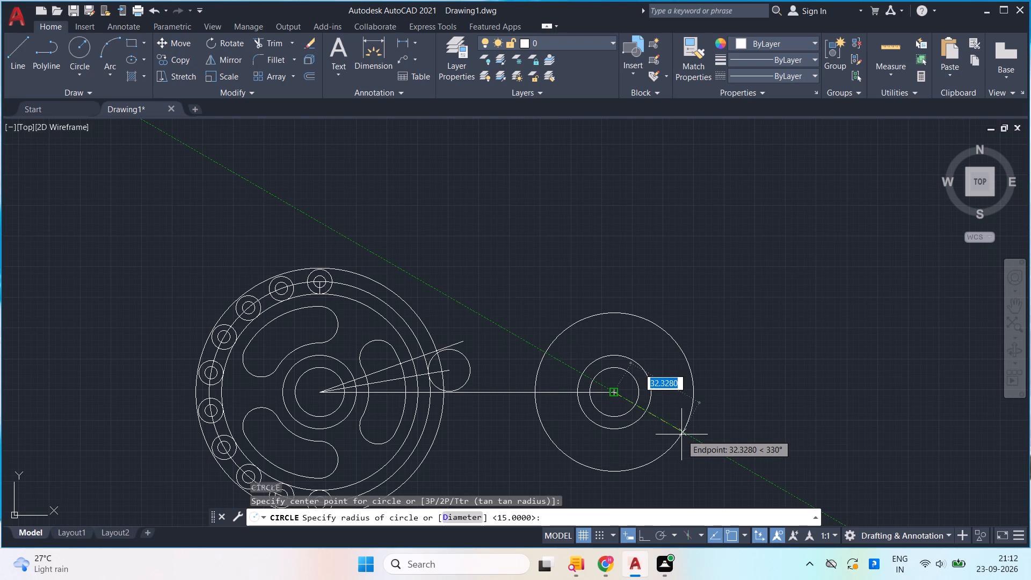
{"action": "type", "text": "18"}
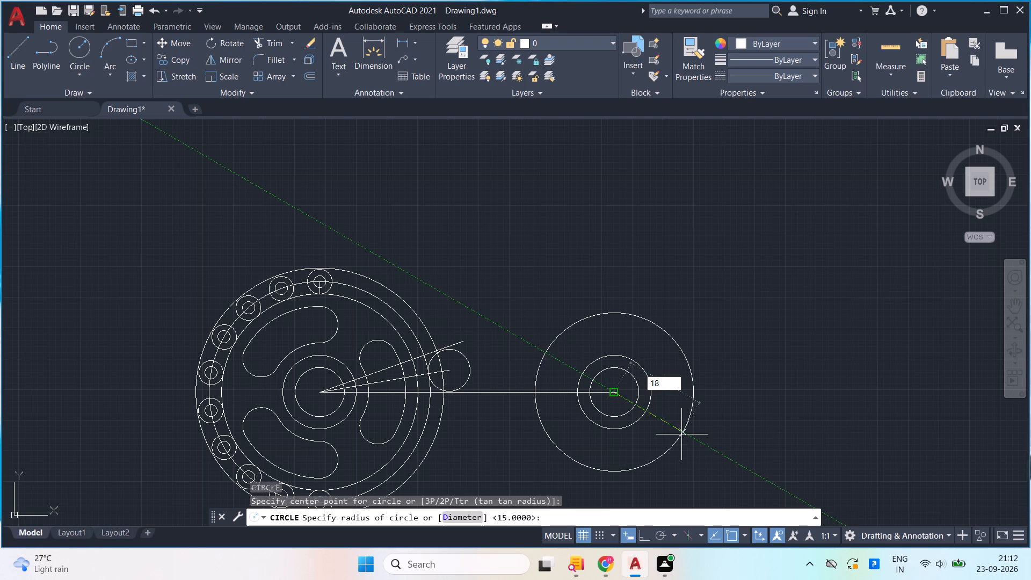
{"action": "key", "text": "period"}
{"action": "key", "text": "2"}
{"action": "key", "text": "8"}
{"action": "key", "text": "Return"}
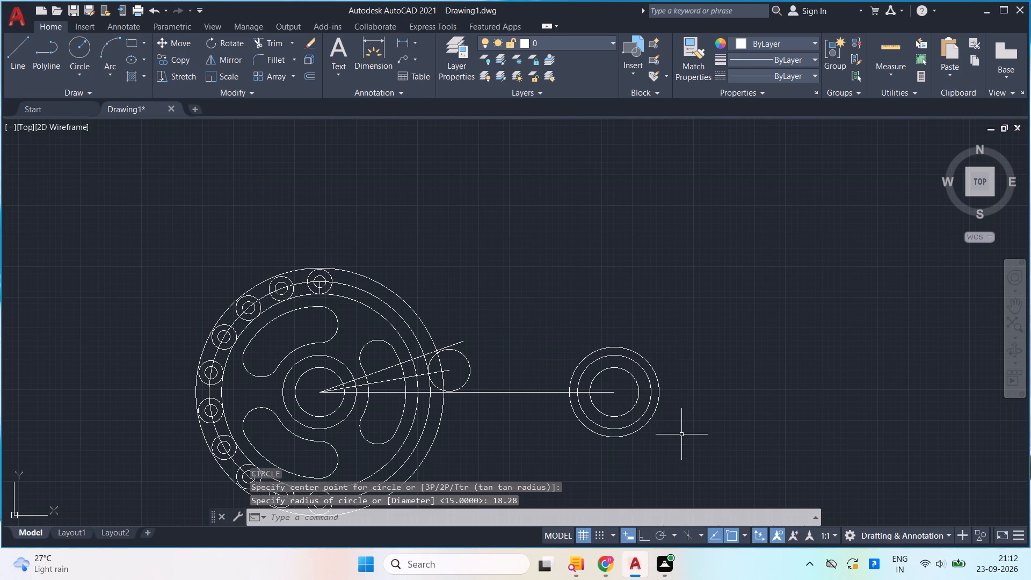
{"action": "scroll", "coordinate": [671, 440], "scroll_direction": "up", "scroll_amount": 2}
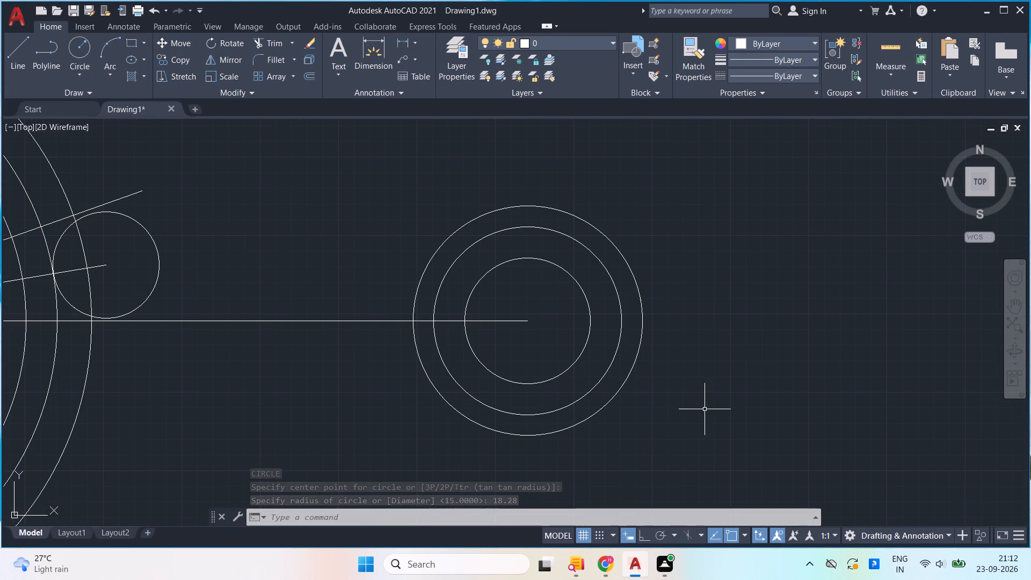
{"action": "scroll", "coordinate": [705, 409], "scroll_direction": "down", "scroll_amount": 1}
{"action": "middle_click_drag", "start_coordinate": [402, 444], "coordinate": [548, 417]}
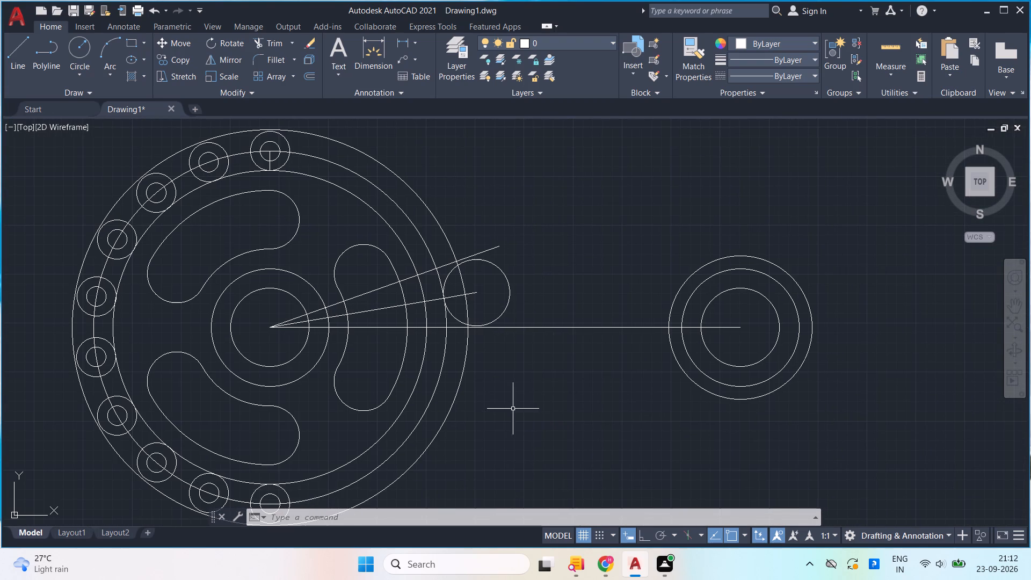
Delete the outermost large circle and the large circle passing through the centres of the rim circle pairs.
{"action": "left_click", "coordinate": [463, 380]}
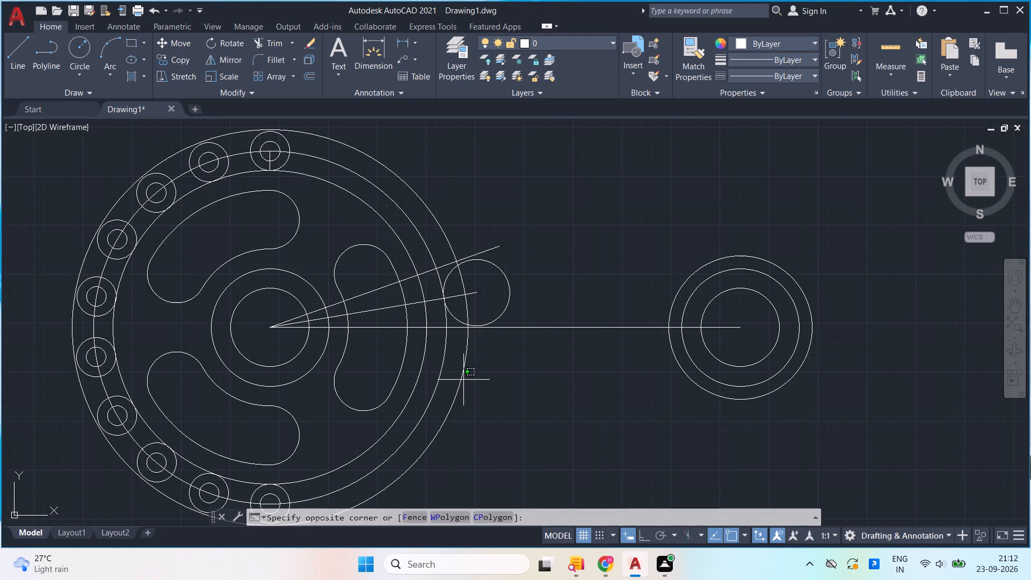
{"action": "left_click", "coordinate": [461, 376]}
{"action": "key", "text": "Delete"}
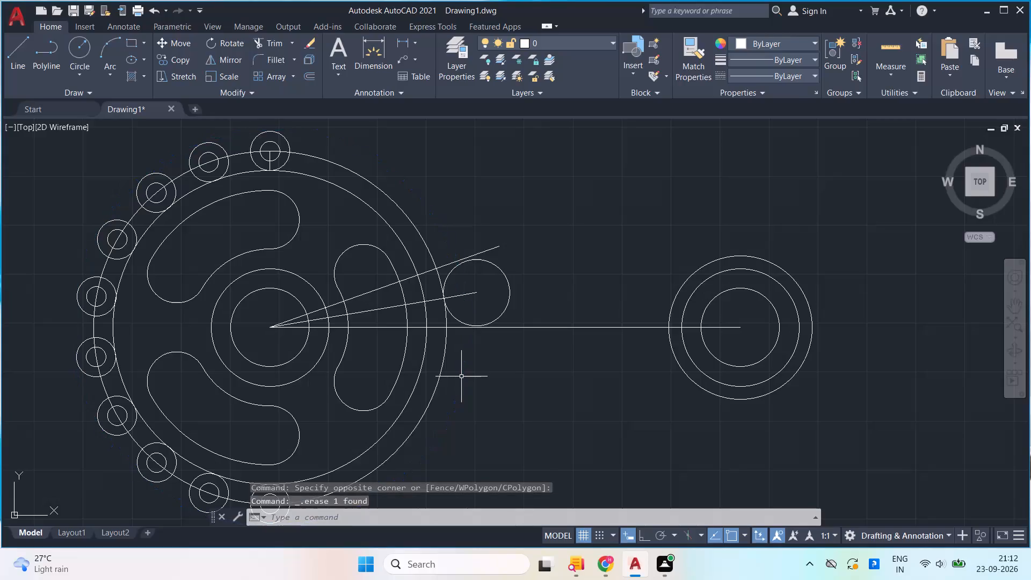
{"action": "left_click", "coordinate": [181, 477]}
{"action": "left_click", "coordinate": [181, 489]}
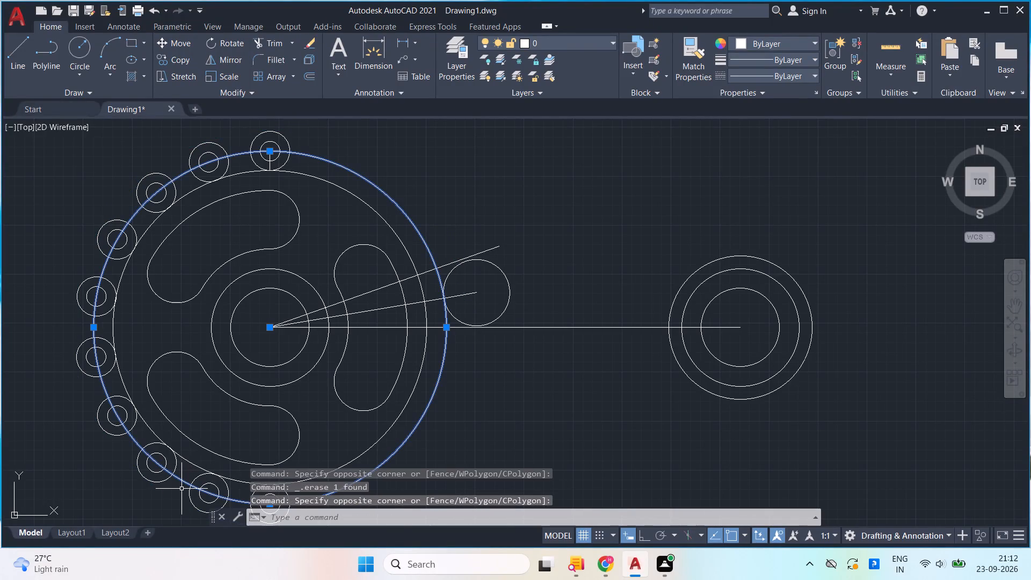
{"action": "key", "text": "Delete"}
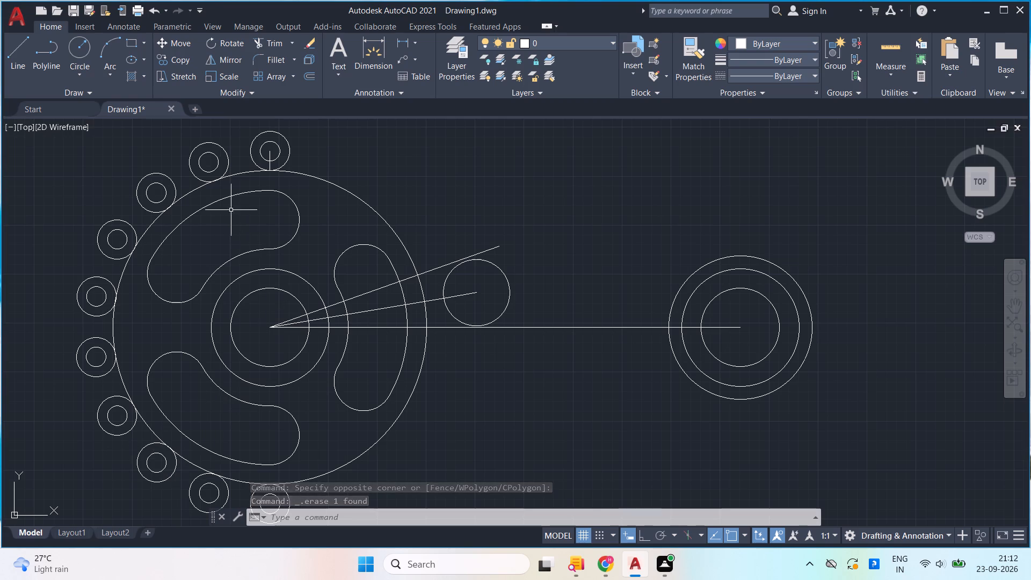
Delete the short vertical line inside the topmost rim circle pair.
{"action": "middle_click_drag", "start_coordinate": [231, 210], "coordinate": [236, 328]}
{"action": "scroll", "coordinate": [252, 298], "scroll_direction": "up", "scroll_amount": 2}
{"action": "left_click_drag", "start_coordinate": [325, 262], "coordinate": [309, 262]}
{"action": "left_click", "coordinate": [289, 265]}
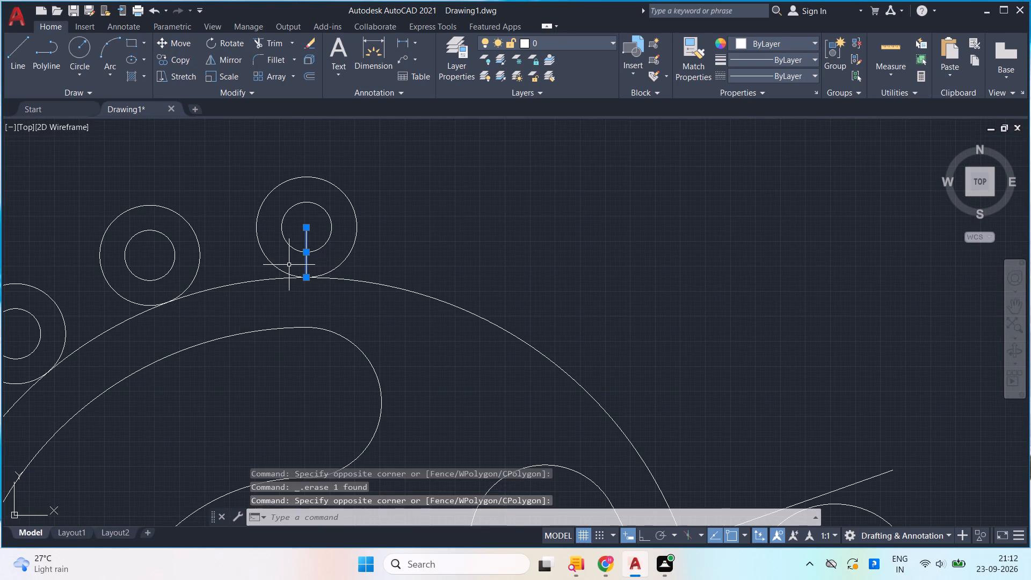
{"action": "key", "text": "Delete"}
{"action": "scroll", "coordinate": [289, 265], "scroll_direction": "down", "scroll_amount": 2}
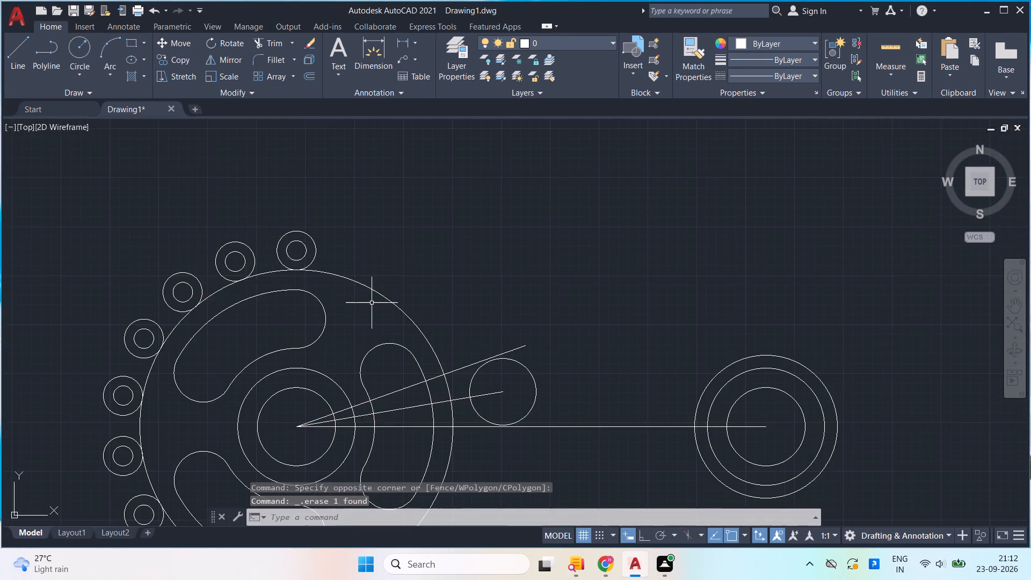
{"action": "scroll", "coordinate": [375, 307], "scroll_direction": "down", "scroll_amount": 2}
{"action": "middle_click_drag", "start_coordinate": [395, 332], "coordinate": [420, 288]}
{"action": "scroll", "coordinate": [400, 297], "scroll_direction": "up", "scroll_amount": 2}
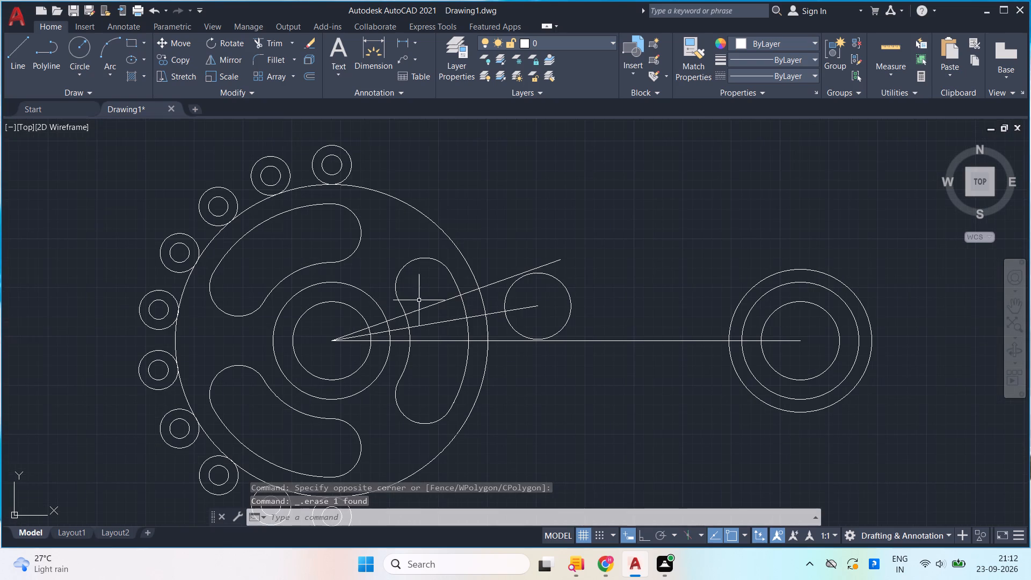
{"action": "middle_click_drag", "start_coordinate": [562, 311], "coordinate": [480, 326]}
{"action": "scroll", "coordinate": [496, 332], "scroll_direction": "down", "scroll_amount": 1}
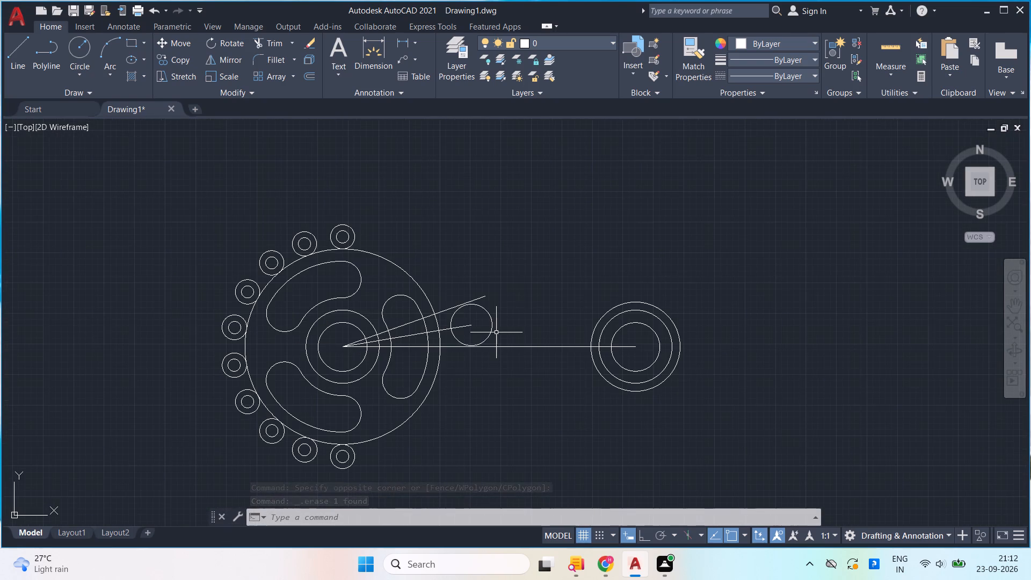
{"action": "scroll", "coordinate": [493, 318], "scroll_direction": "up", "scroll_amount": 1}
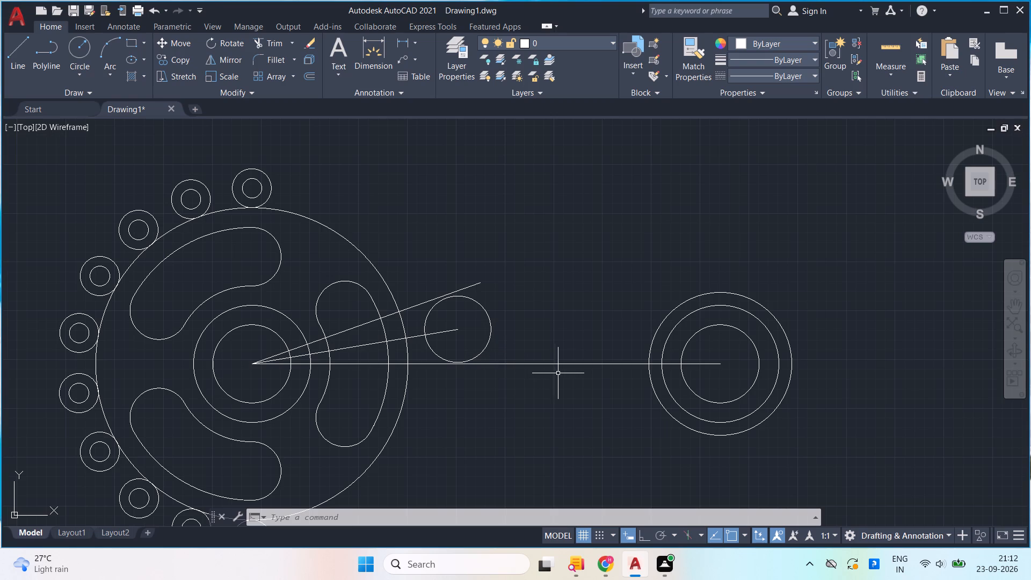
Fillet the outer circles of the topmost and second rim pairs with radius 8, on both the outward and inward sides.
{"action": "scroll", "coordinate": [560, 373], "scroll_direction": "down", "scroll_amount": 1}
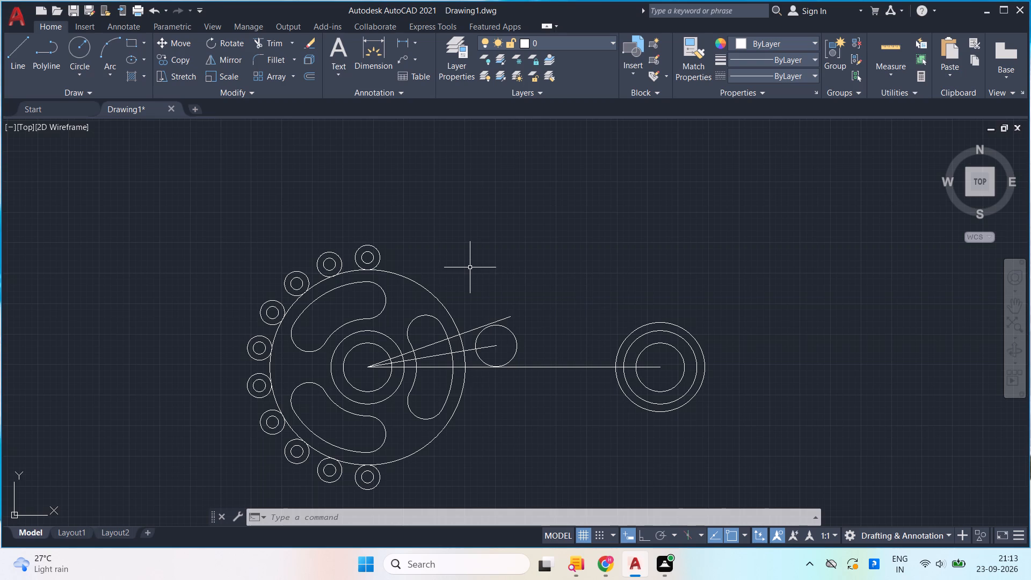
{"action": "key", "text": "f"}
{"action": "key", "text": "Return"}
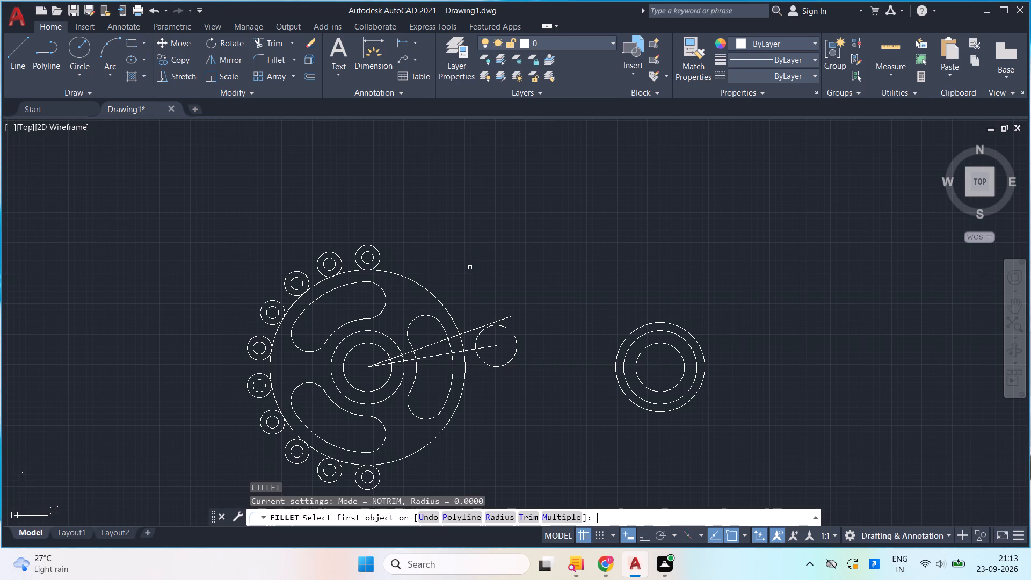
{"action": "left_click", "coordinate": [499, 518]}
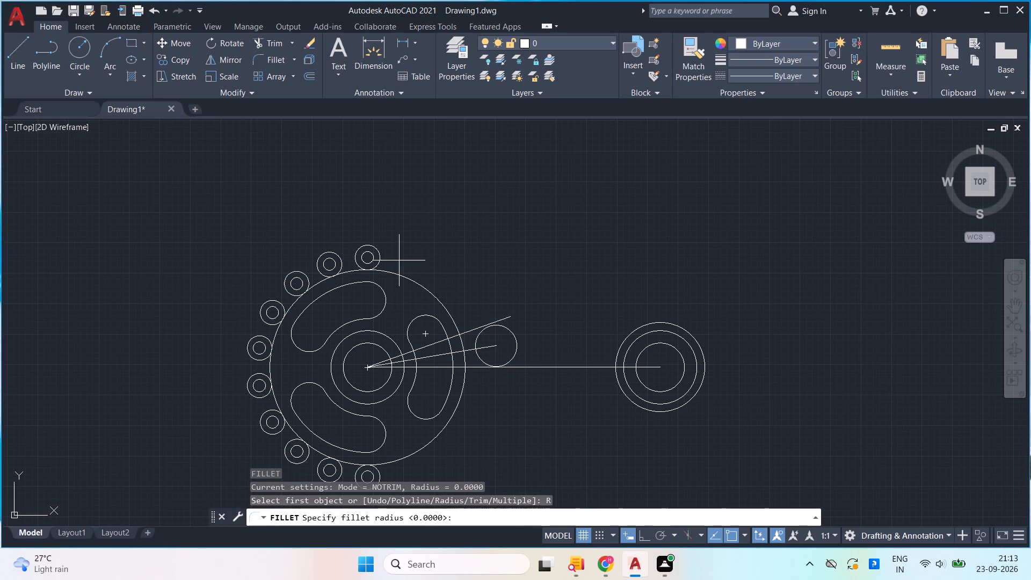
{"action": "key", "text": "8"}
{"action": "key", "text": "Return"}
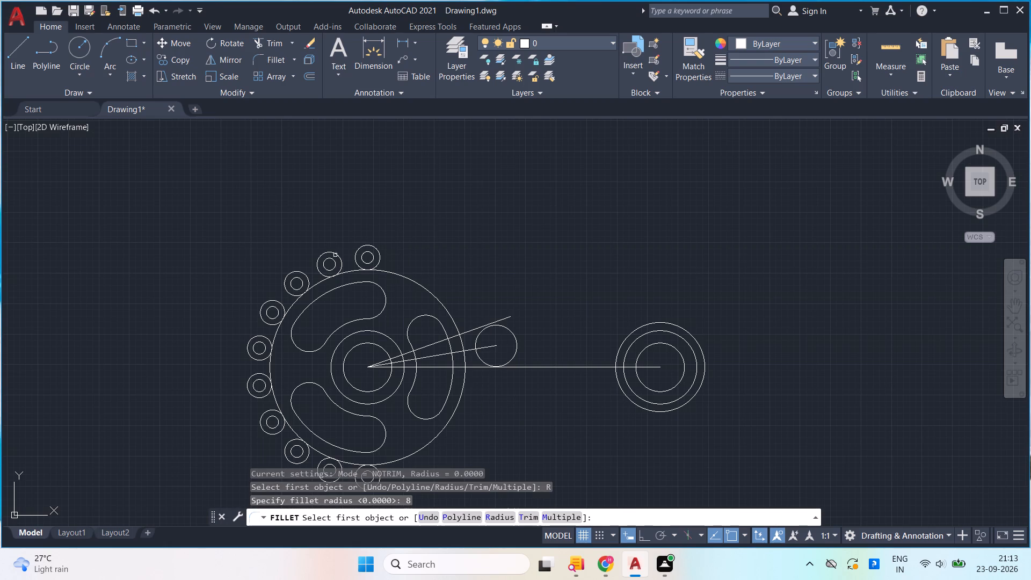
{"action": "left_click", "coordinate": [330, 251]}
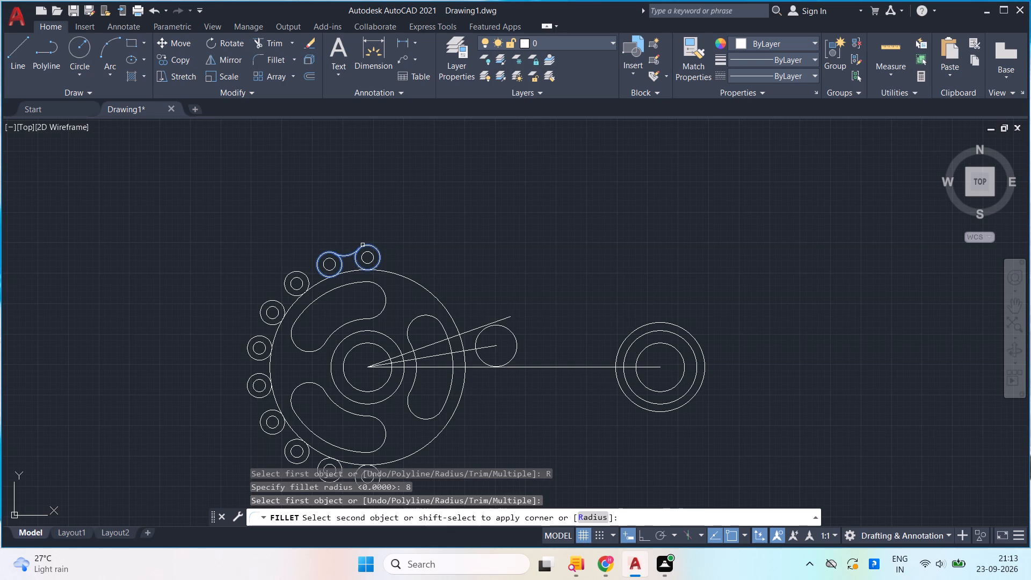
{"action": "left_click", "coordinate": [362, 245]}
{"action": "key", "text": "space"}
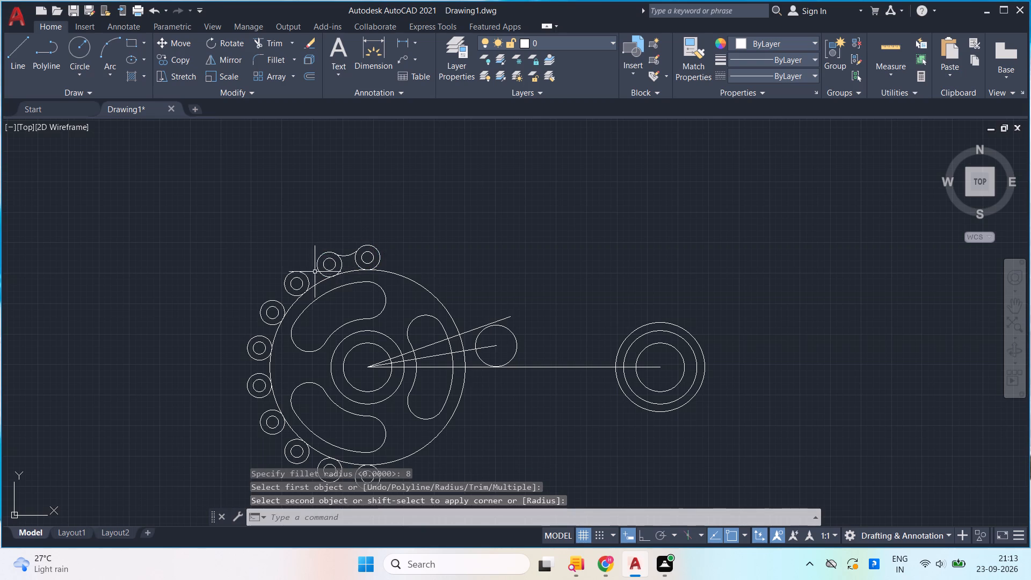
{"action": "left_click", "coordinate": [338, 270]}
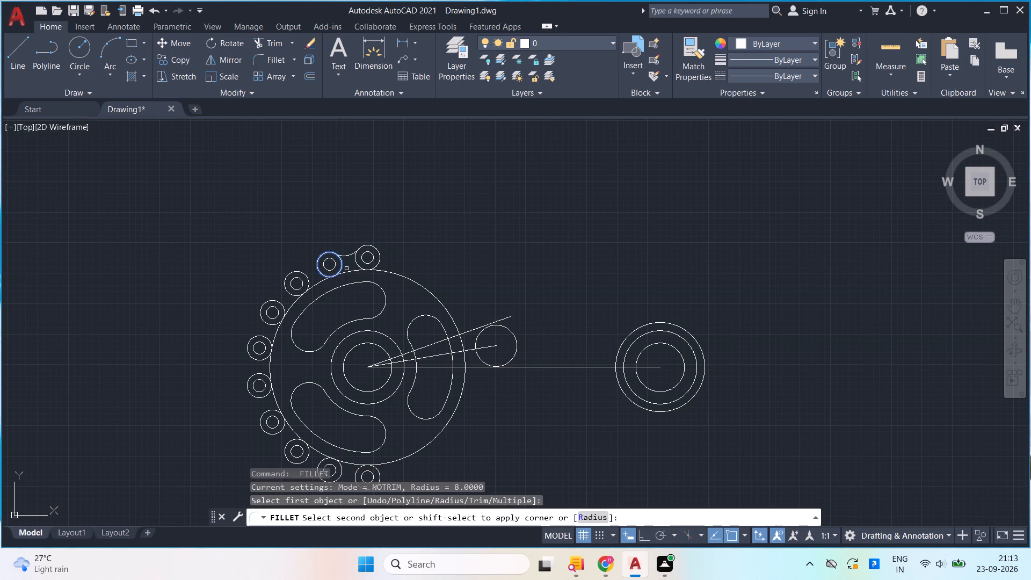
{"action": "left_click", "coordinate": [358, 265]}
Add radius 8 fillets between the outer circles of the second and third rim pairs counterclockwise from the top, outward and inward sides.
{"action": "key", "text": "space"}
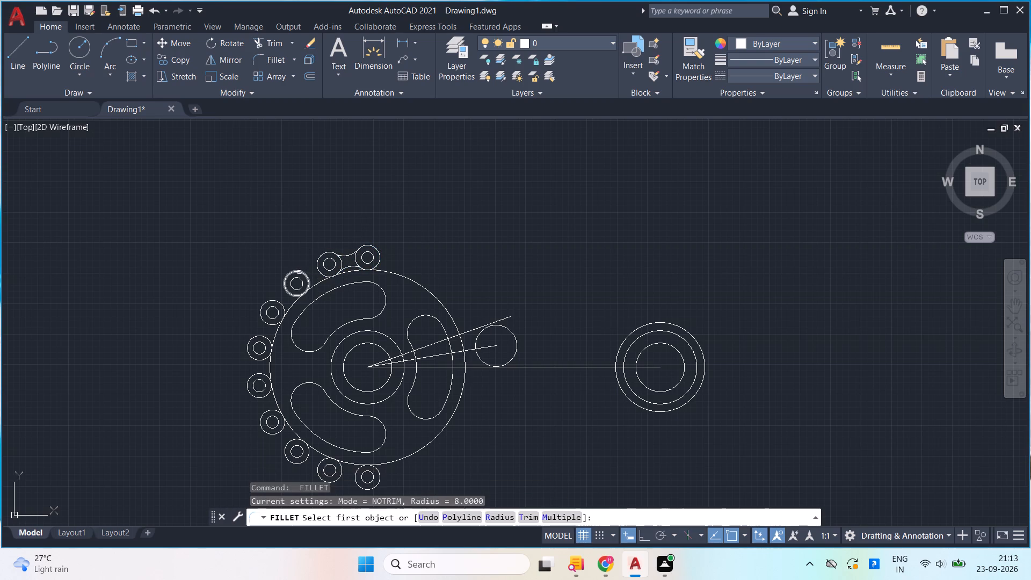
{"action": "left_click", "coordinate": [293, 271]}
{"action": "left_click", "coordinate": [316, 261]}
{"action": "key", "text": "space"}
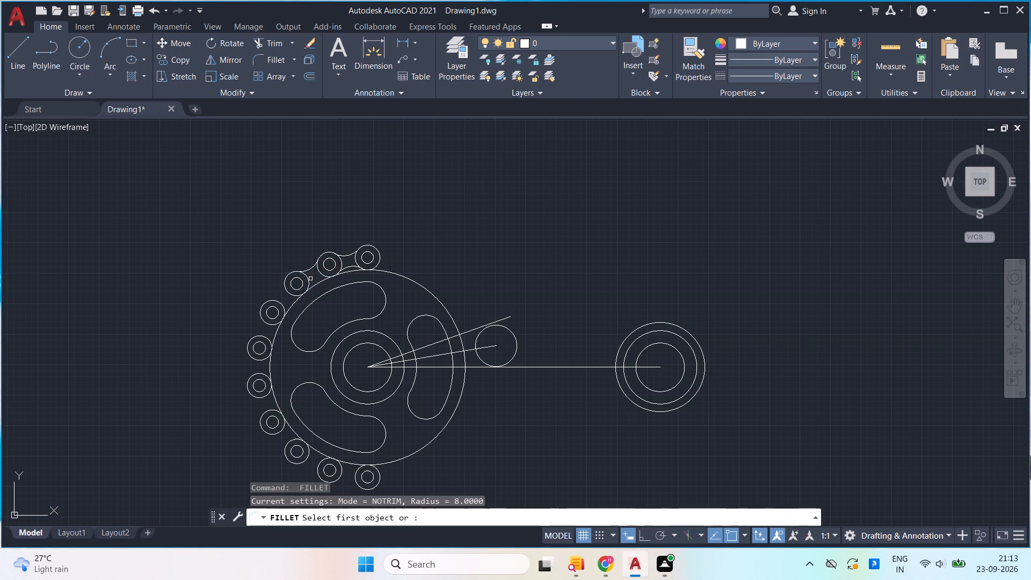
{"action": "left_click", "coordinate": [308, 285]}
{"action": "left_click", "coordinate": [325, 273]}
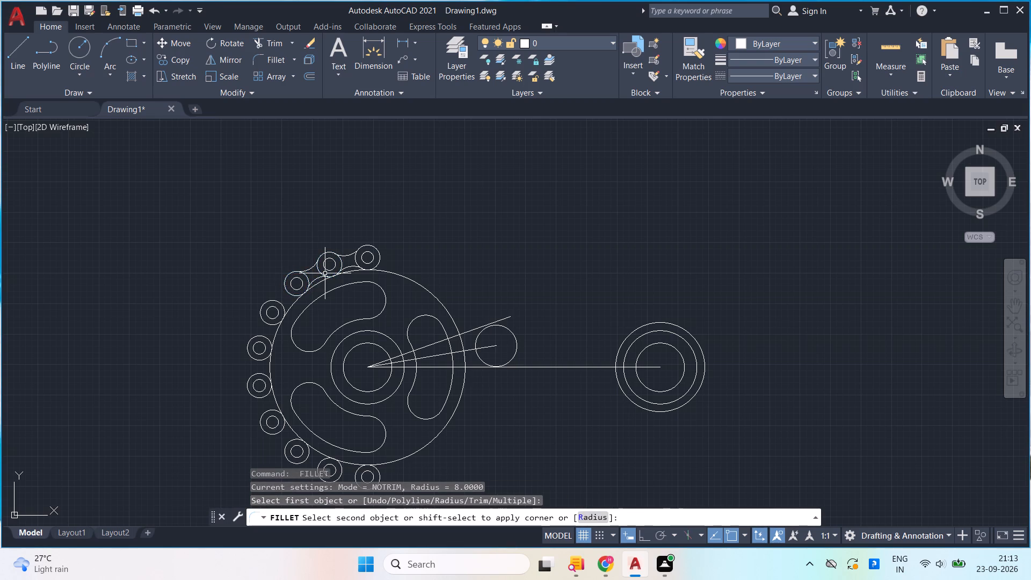
Add radius 8 fillets between the outer circles of the third and fourth rim pairs, on the outward and inward sides.
{"action": "key", "text": "space"}
{"action": "left_click", "coordinate": [269, 301]}
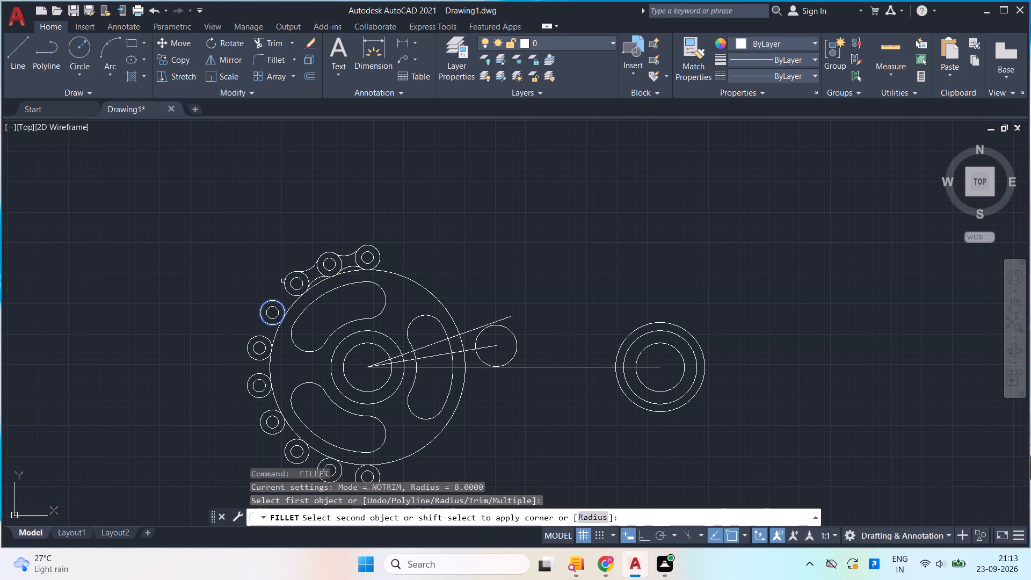
{"action": "left_click", "coordinate": [283, 281]}
{"action": "key", "text": "space"}
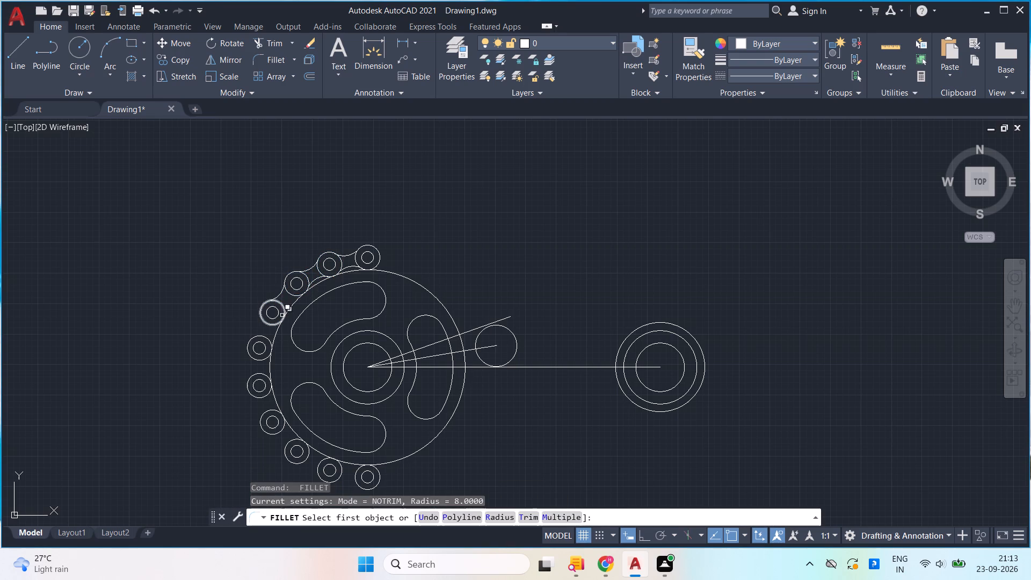
{"action": "left_click", "coordinate": [282, 315]}
{"action": "left_click", "coordinate": [312, 361]}
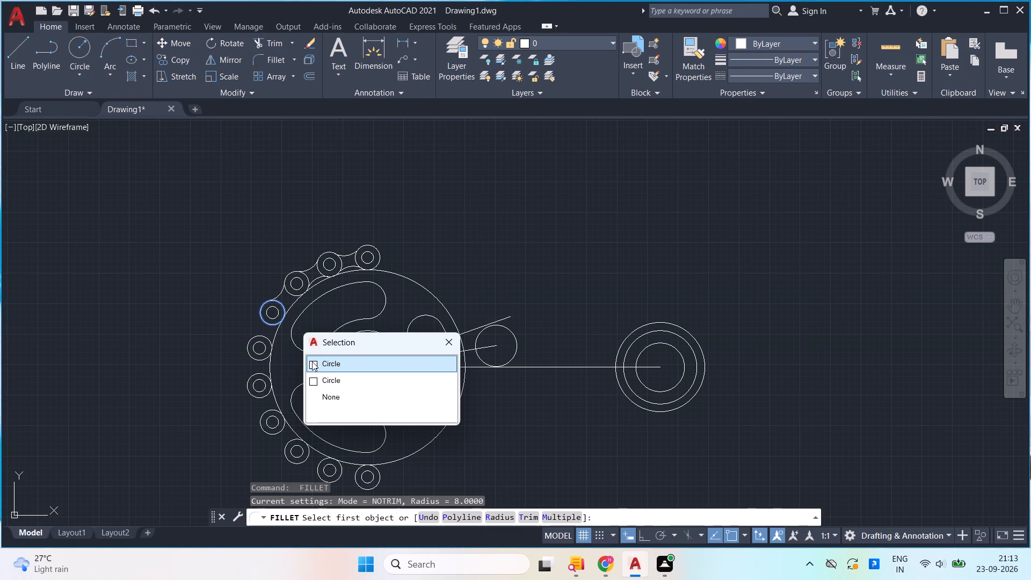
{"action": "left_click", "coordinate": [294, 294]}
Add radius 8 fillets between the outer circles of the fourth and fifth rim pairs, on the outward and inward sides.
{"action": "middle_click_drag", "start_coordinate": [284, 308], "coordinate": [278, 286]}
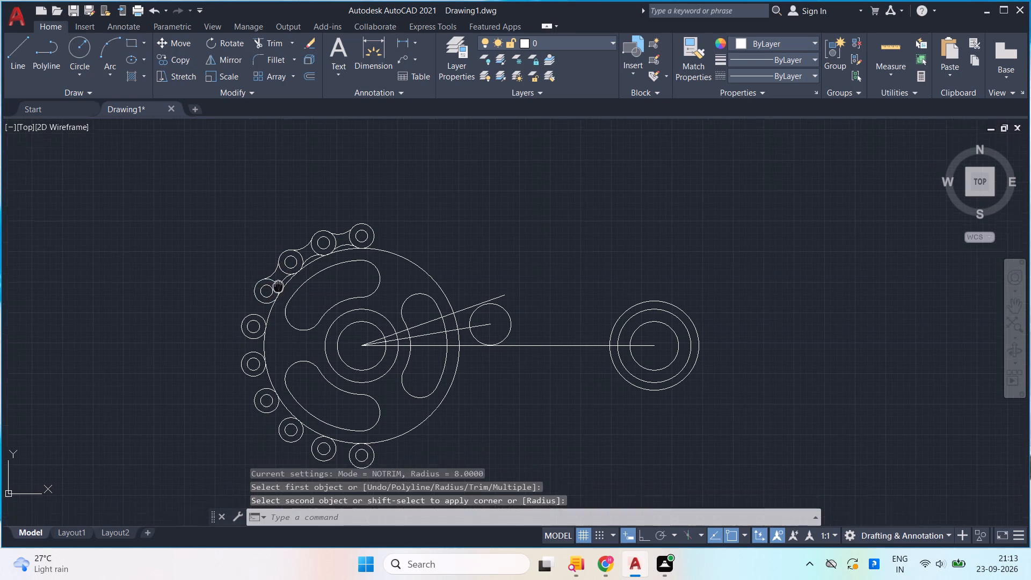
{"action": "middle_click_drag", "start_coordinate": [278, 286], "coordinate": [286, 277]}
{"action": "key", "text": "space"}
{"action": "scroll", "coordinate": [262, 306], "scroll_direction": "up", "scroll_amount": 1}
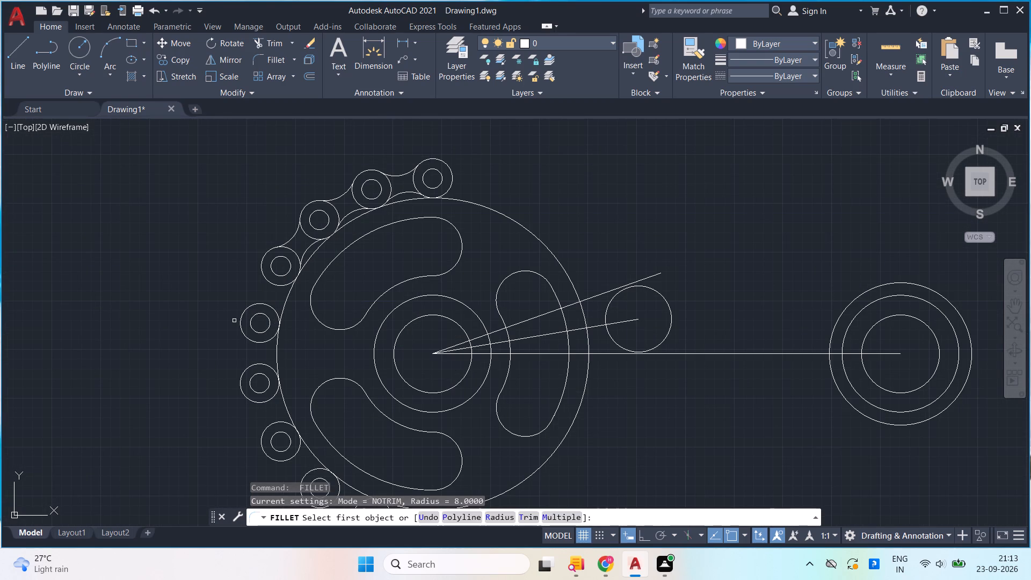
{"action": "left_click", "coordinate": [239, 319]}
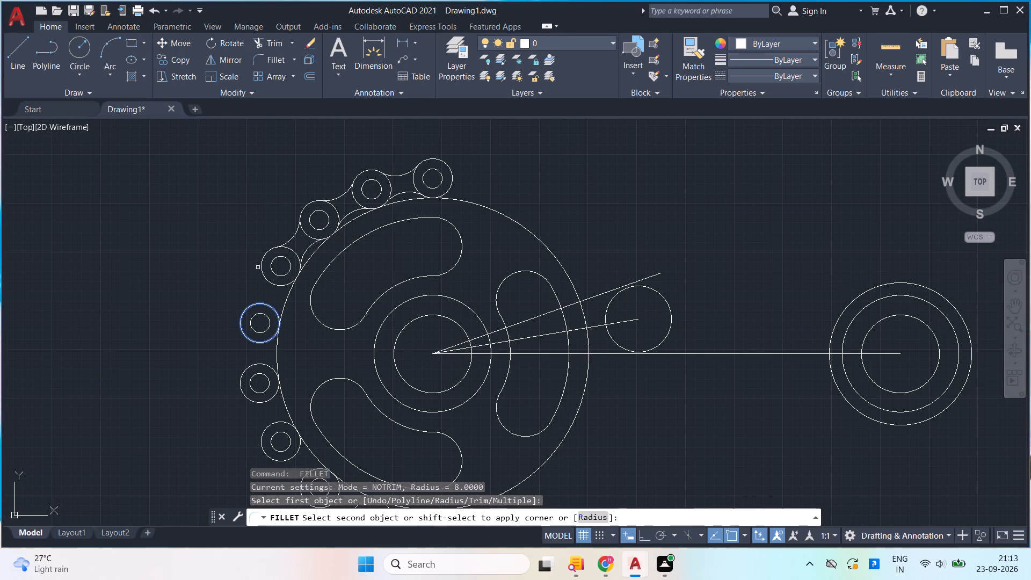
{"action": "left_click", "coordinate": [259, 265]}
{"action": "key", "text": "space"}
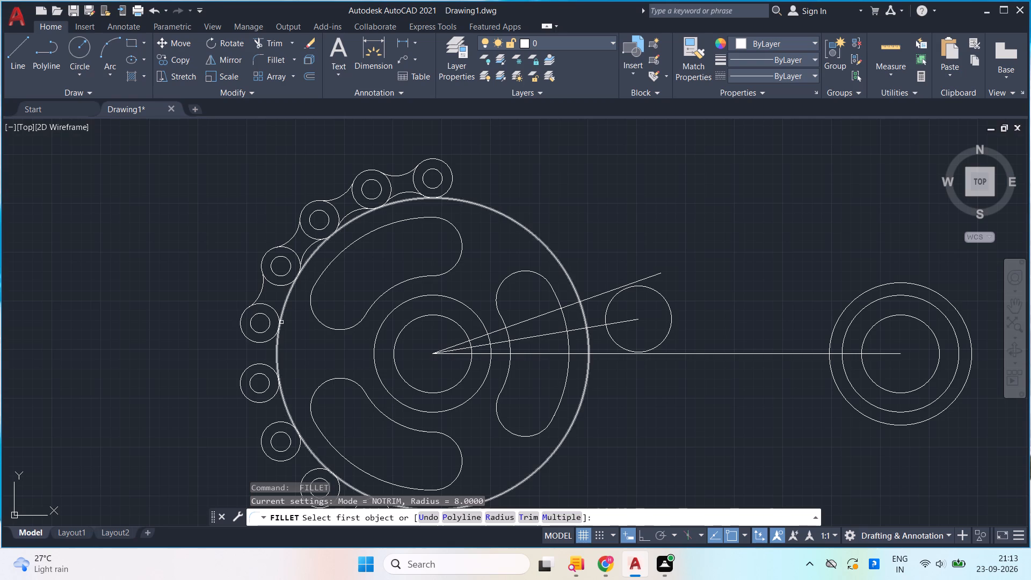
{"action": "left_click", "coordinate": [279, 324]}
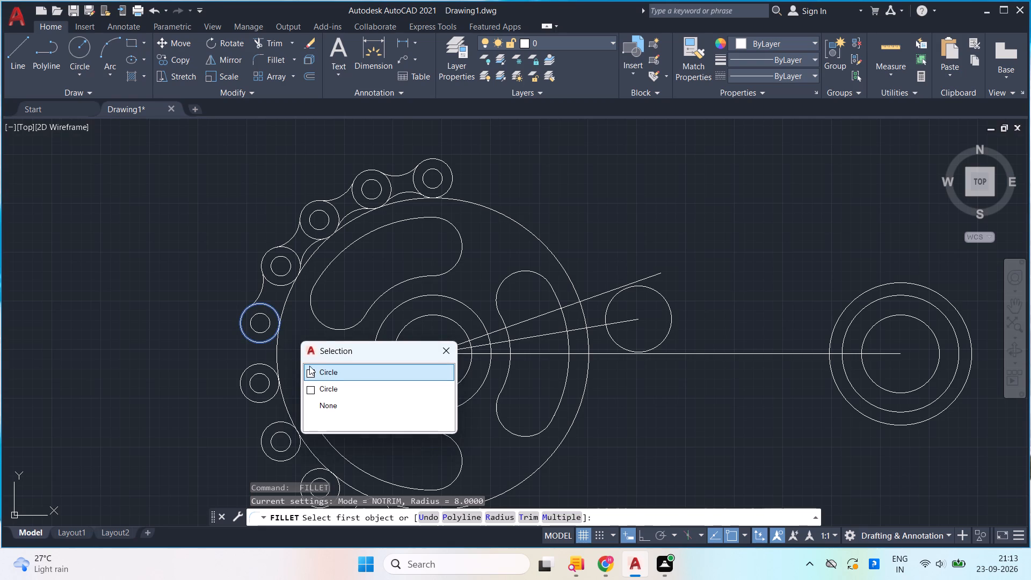
{"action": "left_click", "coordinate": [309, 370]}
{"action": "left_click", "coordinate": [278, 286]}
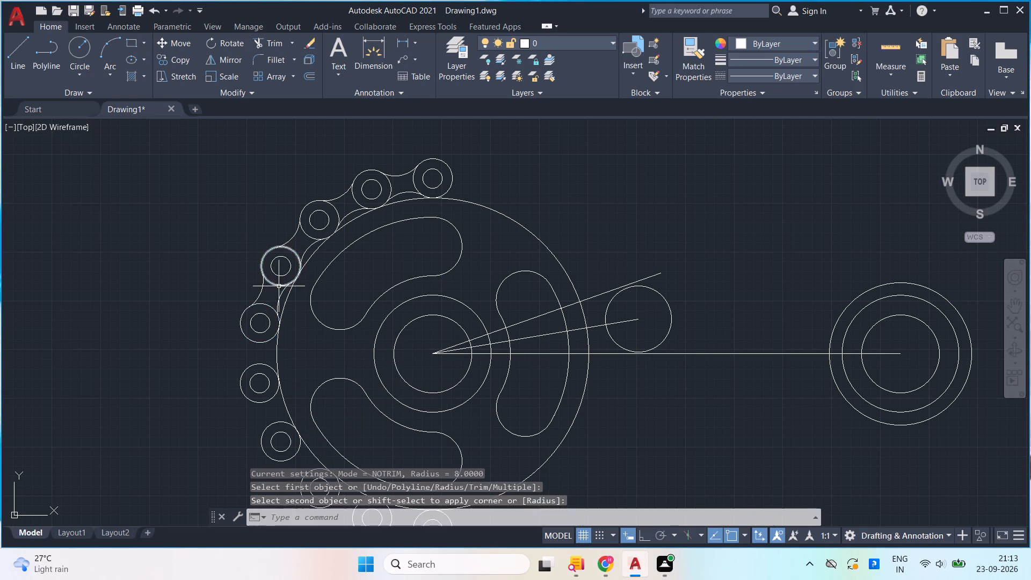
Add radius 8 fillets between the outer circles of the fifth and sixth rim pairs, on the outward and inward sides.
{"action": "key", "text": "space"}
{"action": "left_click", "coordinate": [242, 376]}
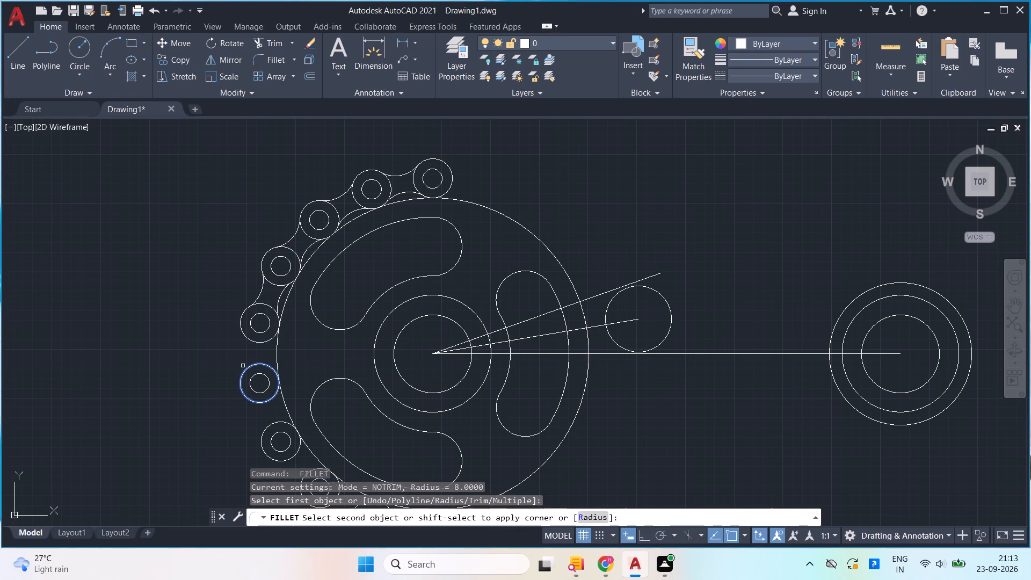
{"action": "left_click", "coordinate": [244, 336]}
{"action": "key", "text": "space"}
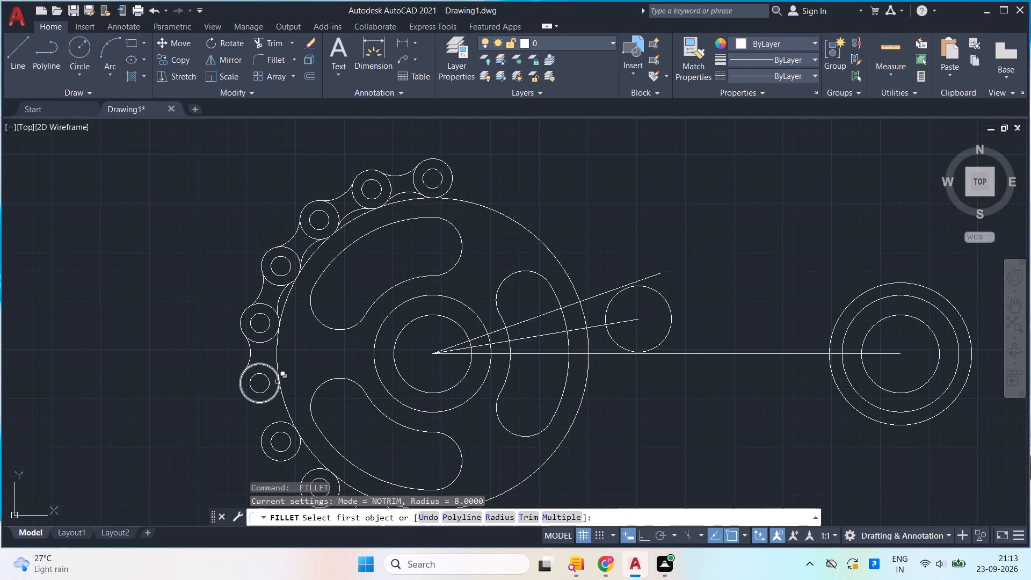
{"action": "left_click", "coordinate": [277, 382]}
{"action": "left_click", "coordinate": [305, 429]}
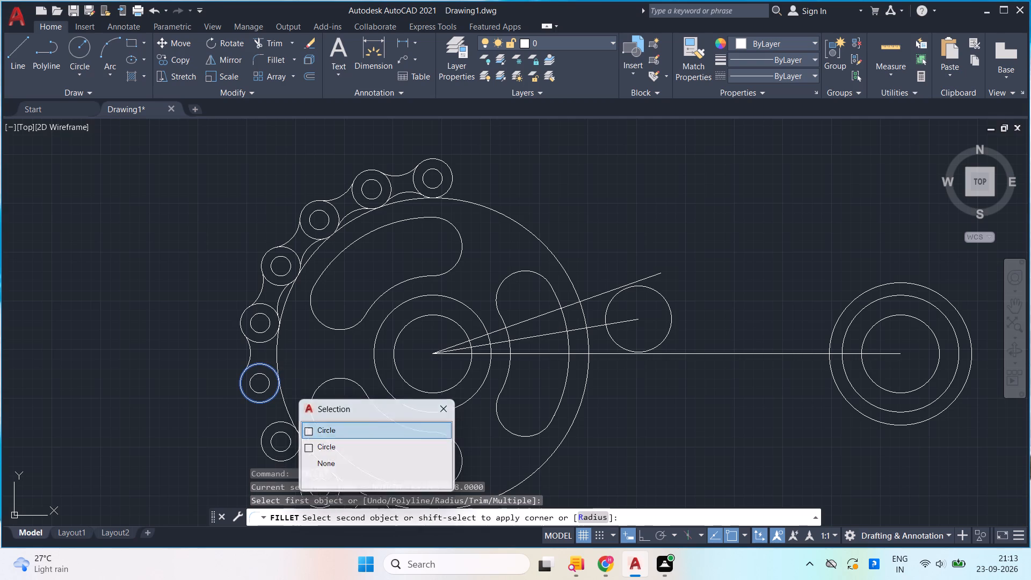
{"action": "left_click", "coordinate": [270, 340]}
Add radius 8 fillets between the outer circles of the sixth and seventh rim pairs, on the outward and inward sides.
{"action": "key", "text": "space"}
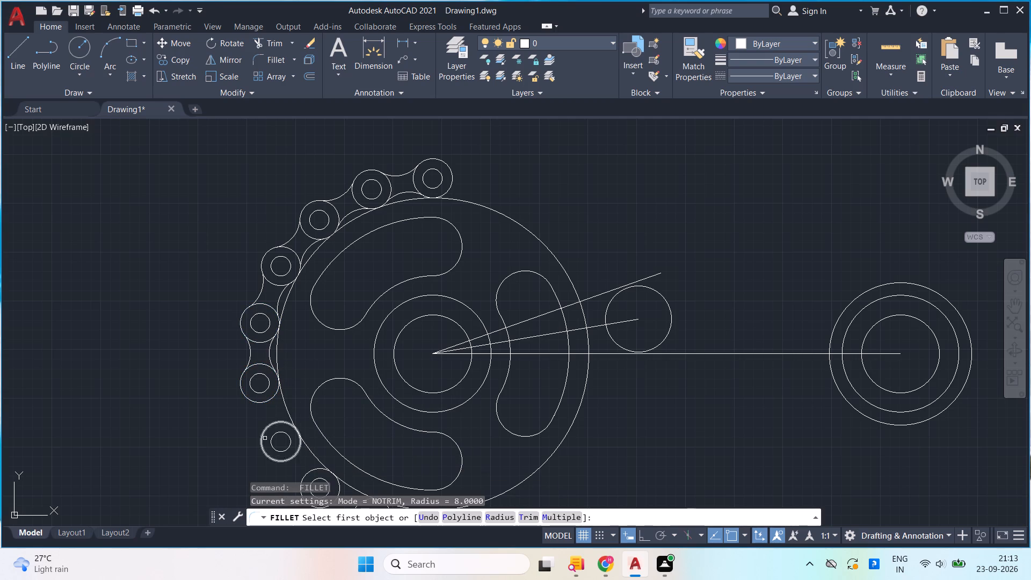
{"action": "left_click", "coordinate": [264, 450]}
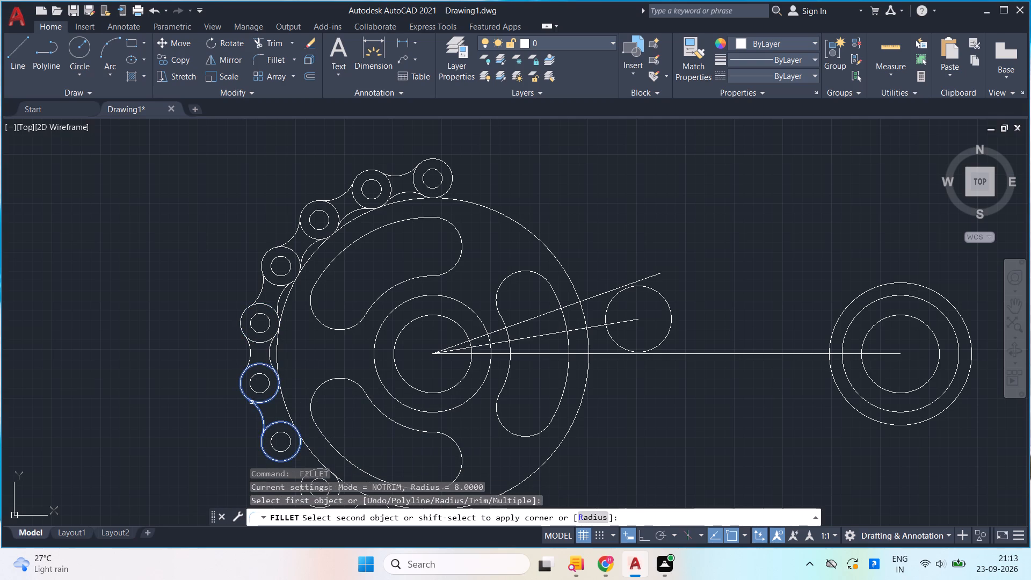
{"action": "left_click", "coordinate": [251, 402]}
{"action": "key", "text": "space"}
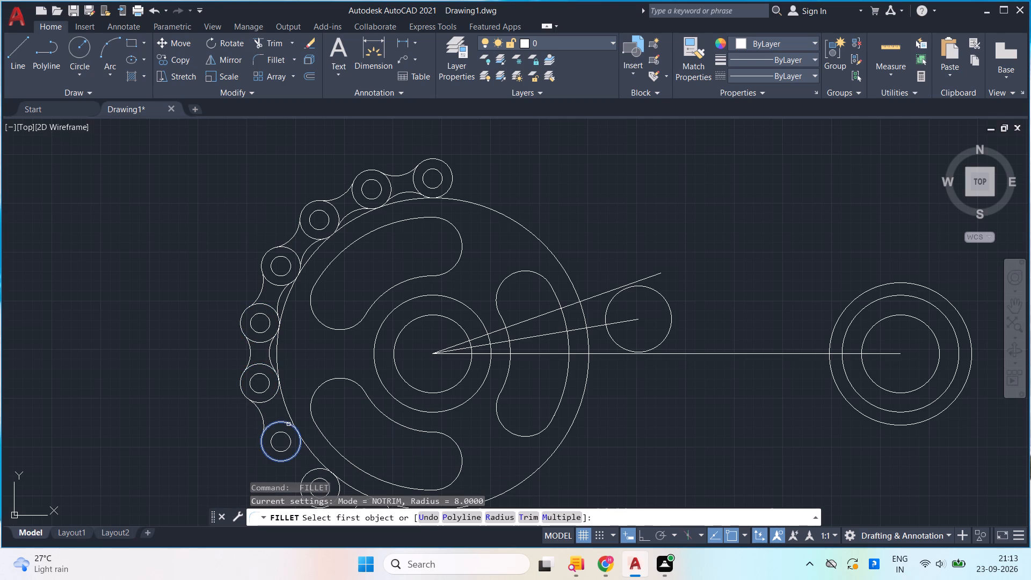
{"action": "left_click", "coordinate": [288, 424]}
{"action": "left_click", "coordinate": [272, 397]}
Add radius 8 fillets between the outer circles of the seventh and eighth rim pairs, on the outward and inward sides.
{"action": "key", "text": "space"}
{"action": "middle_click_drag", "start_coordinate": [275, 354], "coordinate": [236, 301]}
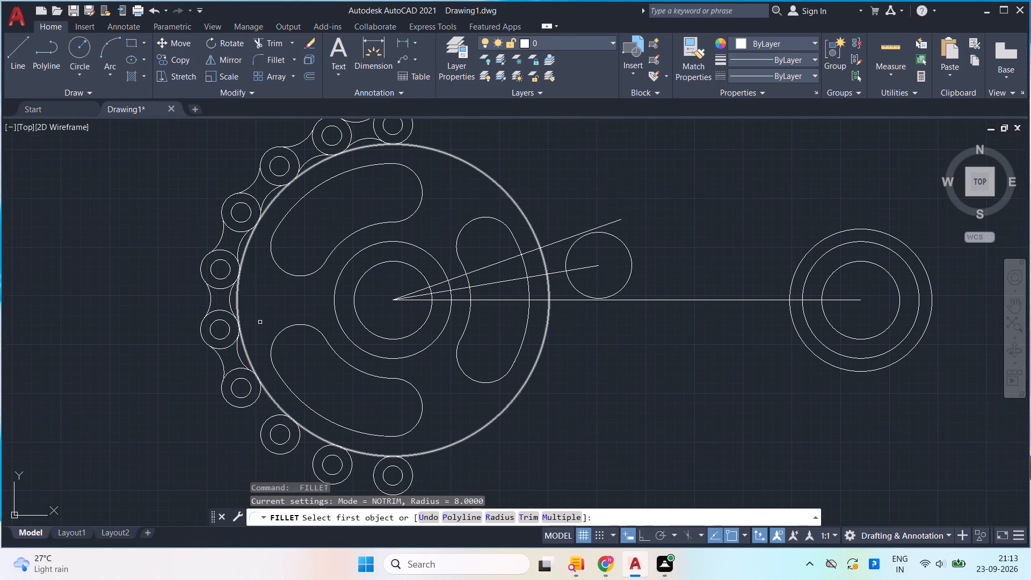
{"action": "key", "text": "space"}
{"action": "key", "text": "space"}
{"action": "left_click", "coordinate": [261, 442]}
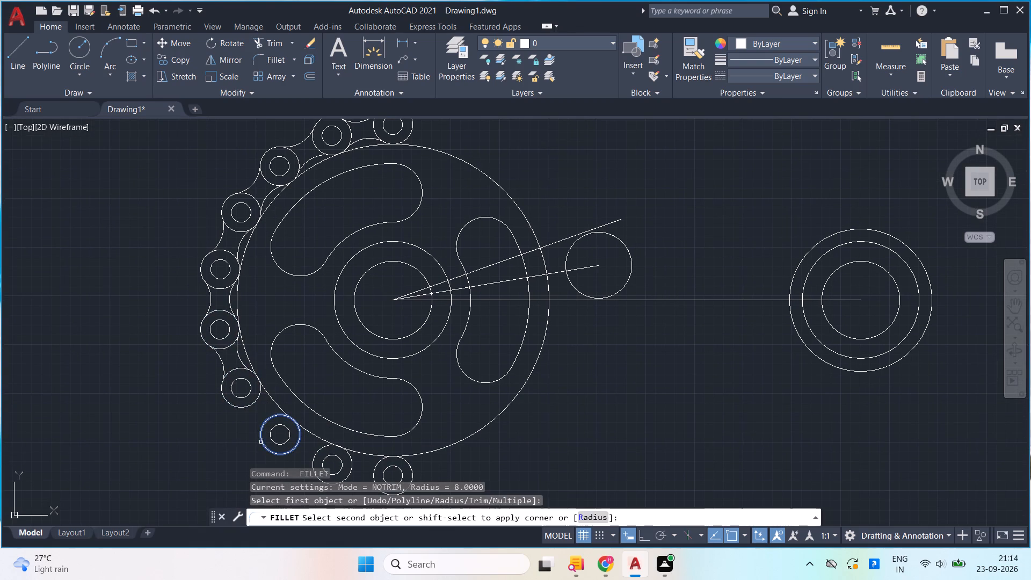
{"action": "left_click", "coordinate": [246, 405]}
{"action": "key", "text": "space"}
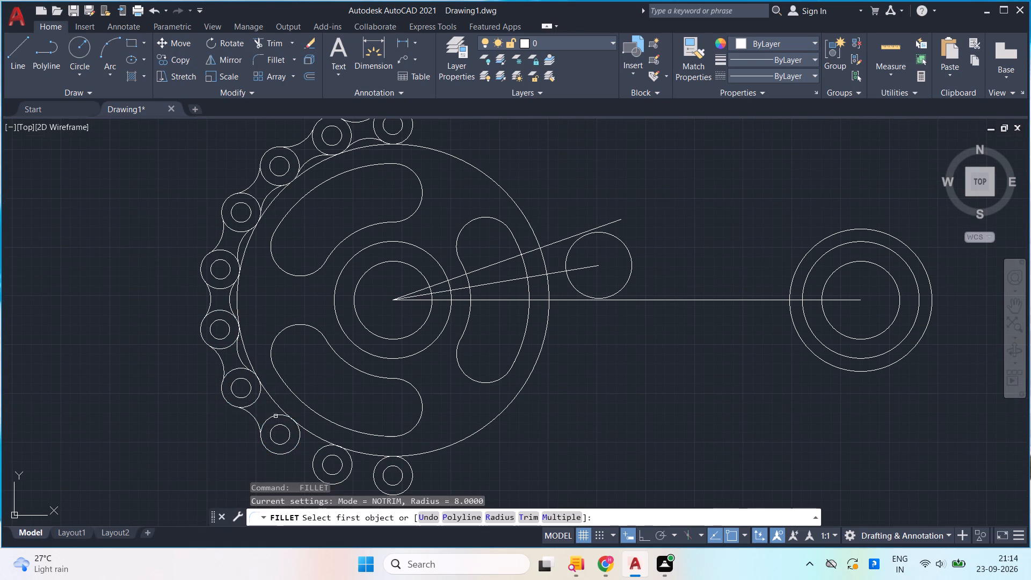
{"action": "left_click", "coordinate": [275, 416]}
{"action": "left_click", "coordinate": [259, 393]}
Add radius 8 fillets between the outer circles of the eighth and ninth rim pairs, on the outward and inward sides.
{"action": "middle_click_drag", "start_coordinate": [301, 368], "coordinate": [274, 314]}
{"action": "key", "text": "space"}
{"action": "left_click", "coordinate": [294, 426]}
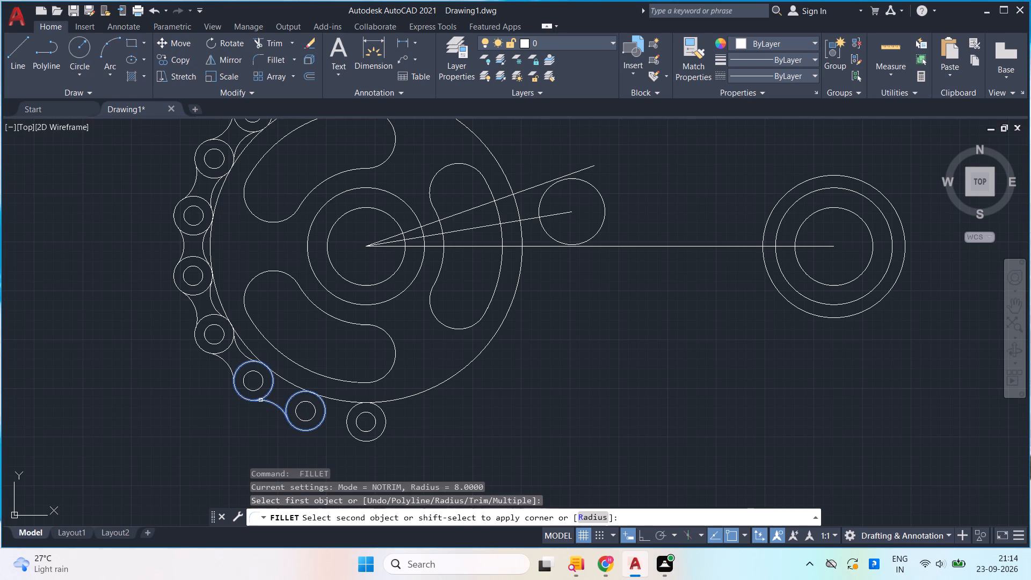
{"action": "left_click", "coordinate": [260, 400]}
{"action": "key", "text": "space"}
{"action": "left_click", "coordinate": [296, 393]}
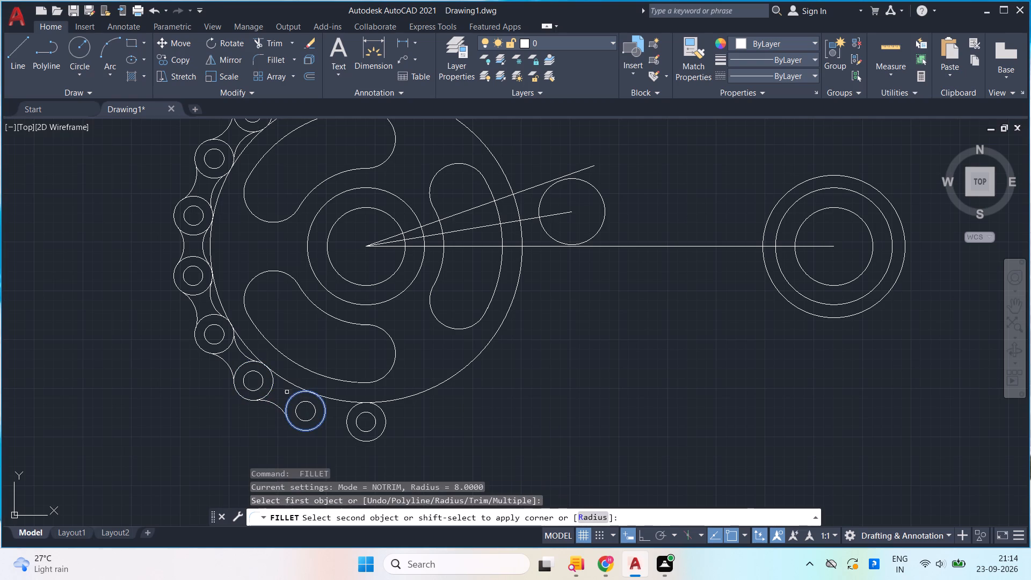
{"action": "left_click", "coordinate": [273, 381]}
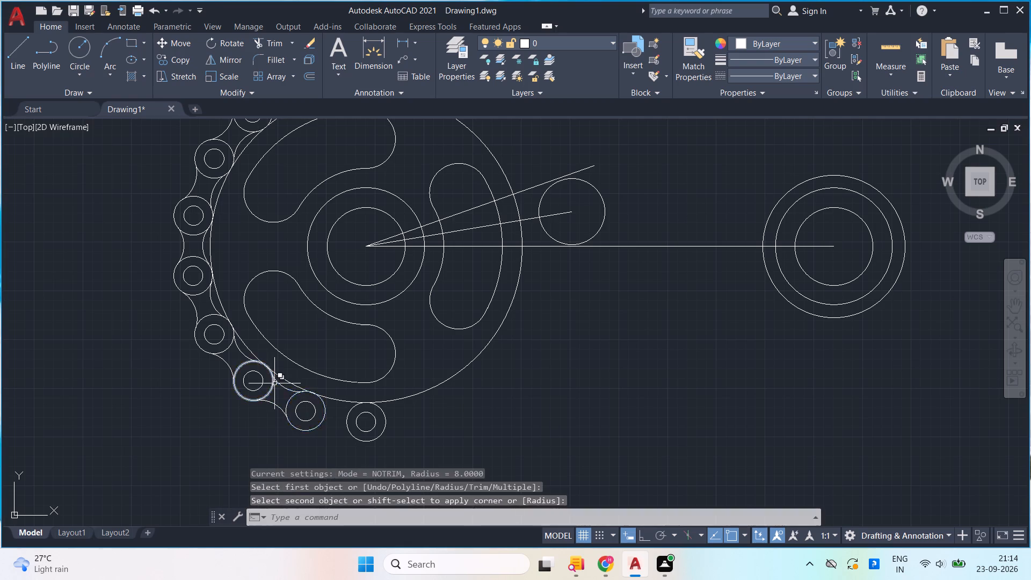
Add radius 8 fillets between the outer circles of the ninth and tenth rim pairs, on the outward and inward sides.
{"action": "key", "text": "space"}
{"action": "left_click", "coordinate": [347, 431]}
{"action": "left_click", "coordinate": [312, 431]}
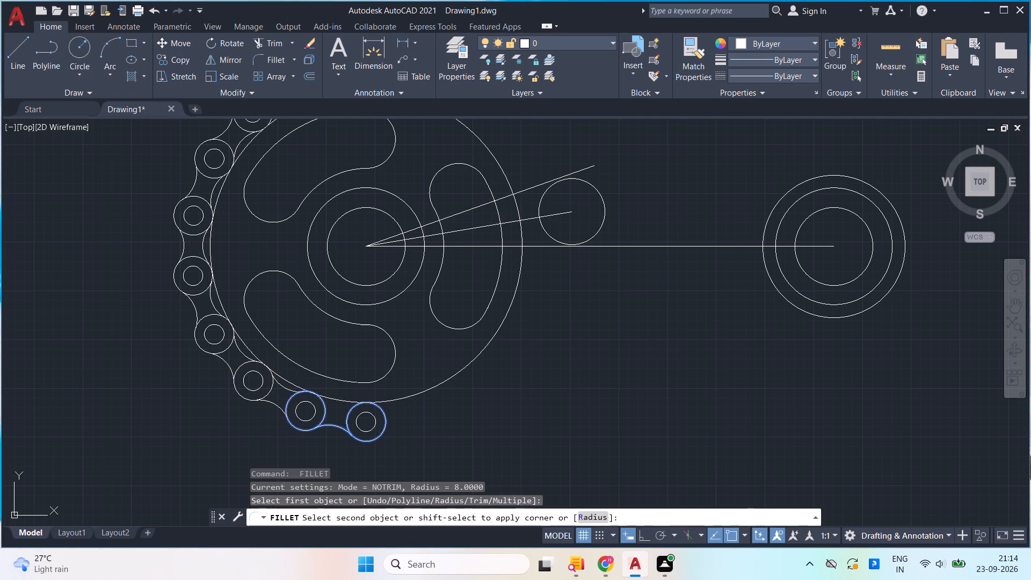
{"action": "key", "text": "space"}
{"action": "left_click", "coordinate": [346, 415]}
{"action": "left_click", "coordinate": [322, 404]}
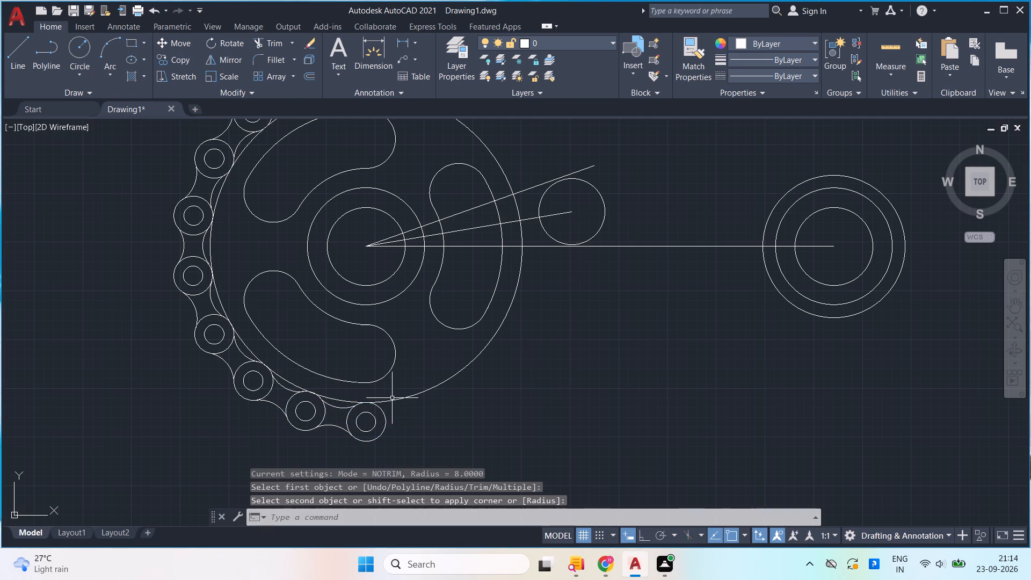
Draw a line about 54 long from the large circular part's centre, at about 70 degrees above the horizontal.
{"action": "middle_click_drag", "start_coordinate": [412, 381], "coordinate": [407, 403]}
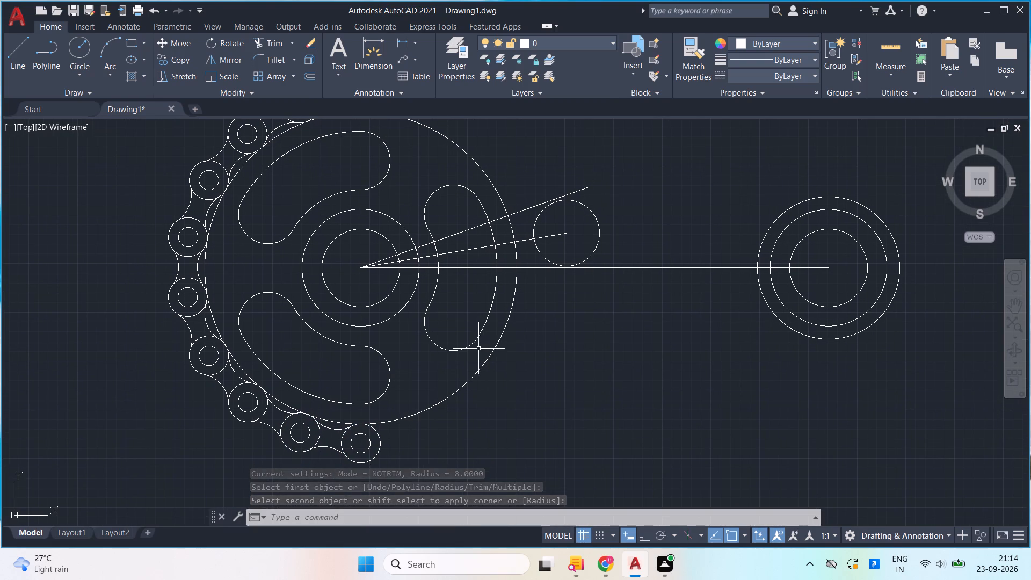
{"action": "middle_click_drag", "start_coordinate": [526, 390], "coordinate": [529, 427]}
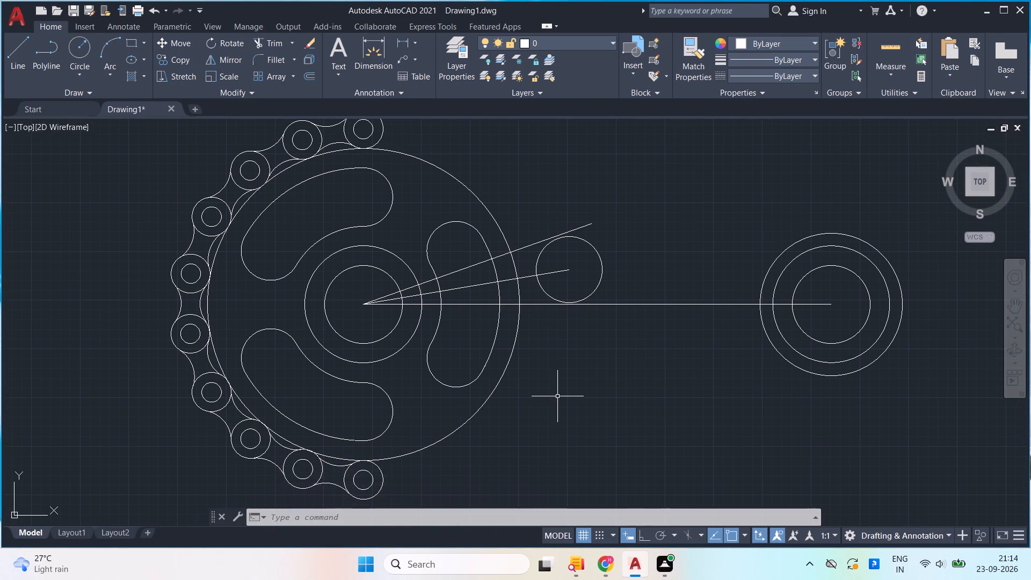
{"action": "scroll", "coordinate": [582, 383], "scroll_direction": "down", "scroll_amount": 1}
{"action": "middle_click_drag", "start_coordinate": [582, 383], "coordinate": [567, 415]}
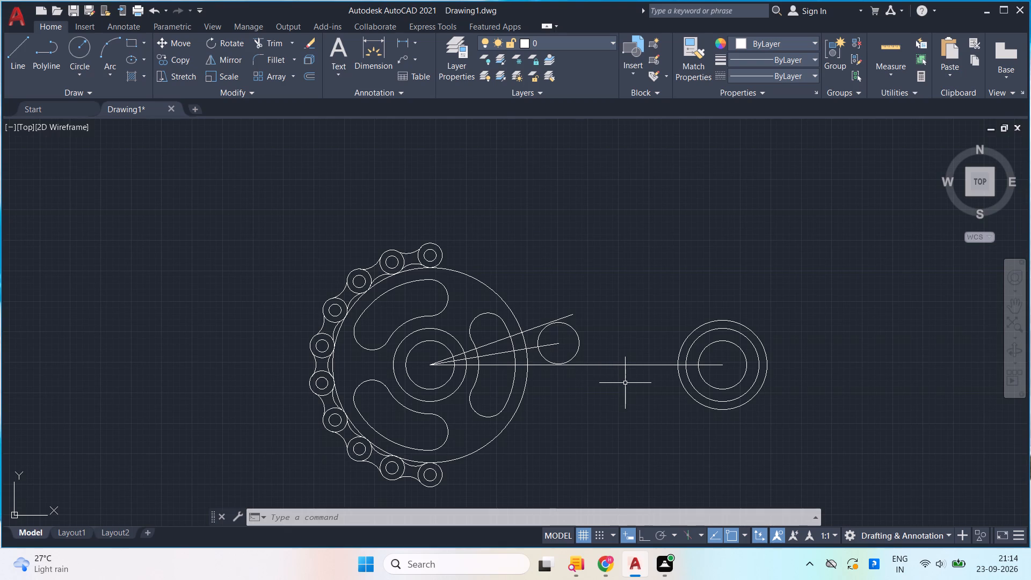
{"action": "key", "text": "l"}
{"action": "key", "text": "Return"}
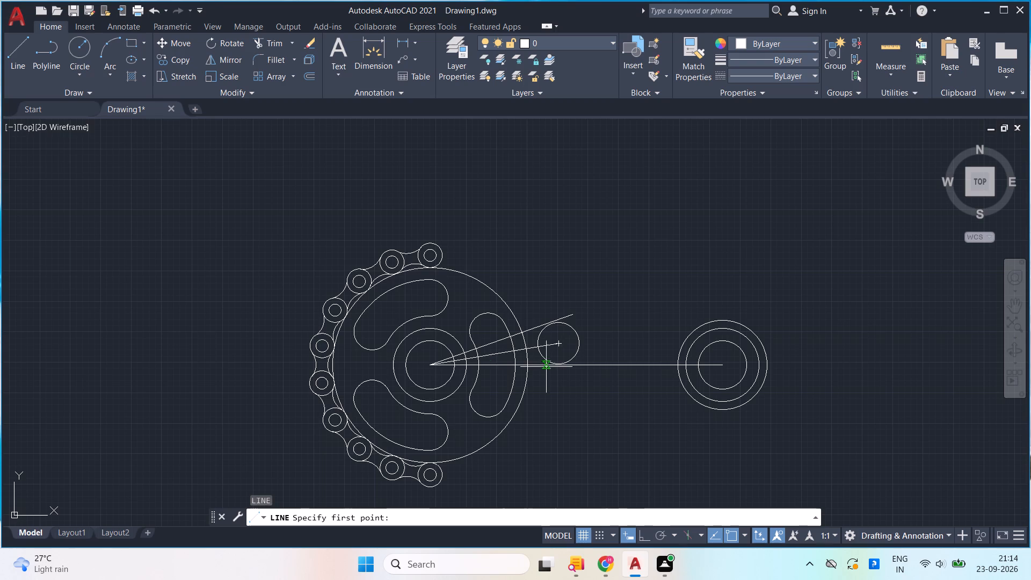
{"action": "left_click", "coordinate": [432, 364]}
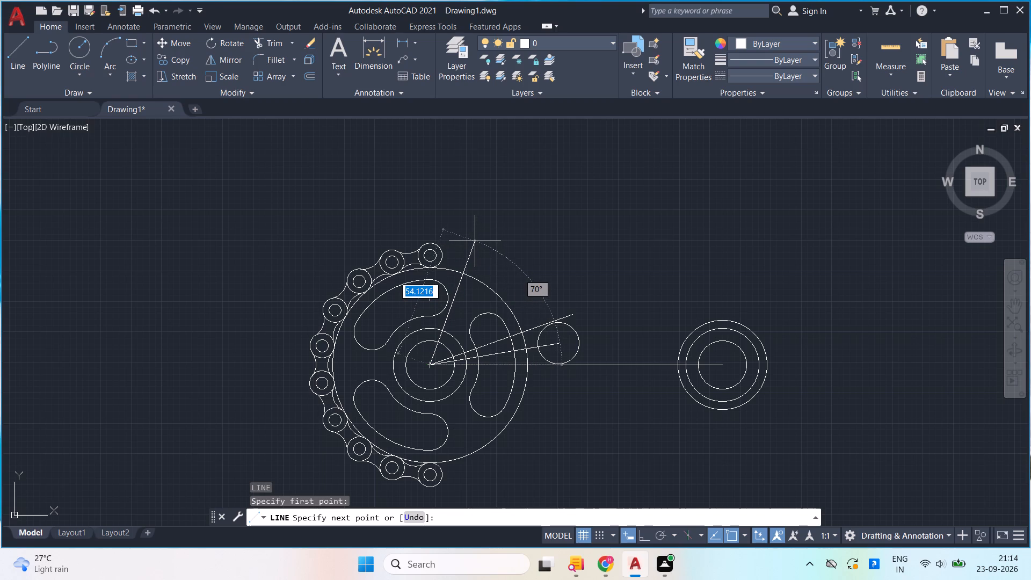
{"action": "left_click", "coordinate": [475, 241]}
{"action": "key", "text": "space"}
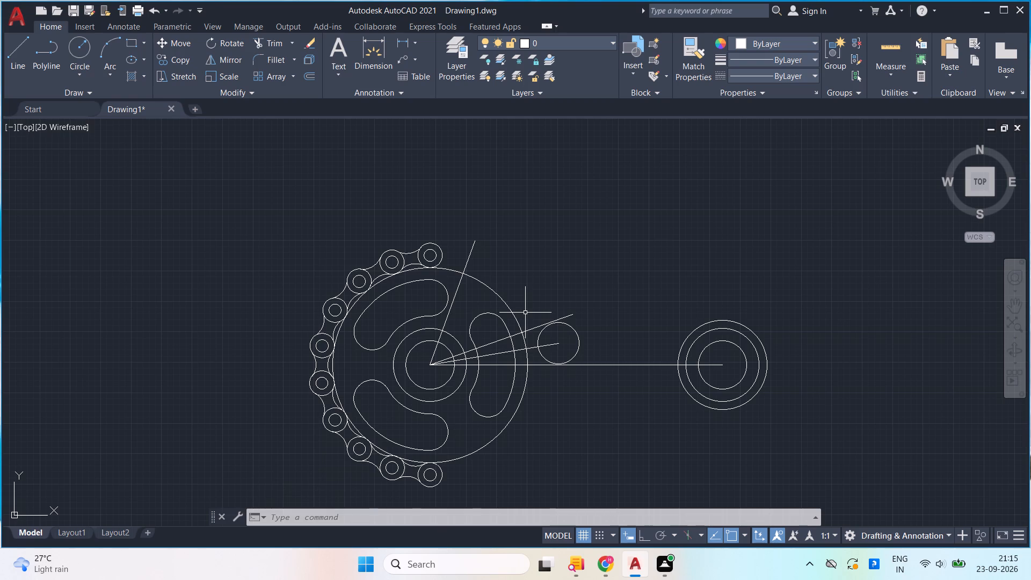
Draw two lines from the large part's centre, about 68 long at 54 degrees and about 84 long at 42 degrees.
{"action": "key", "text": "space"}
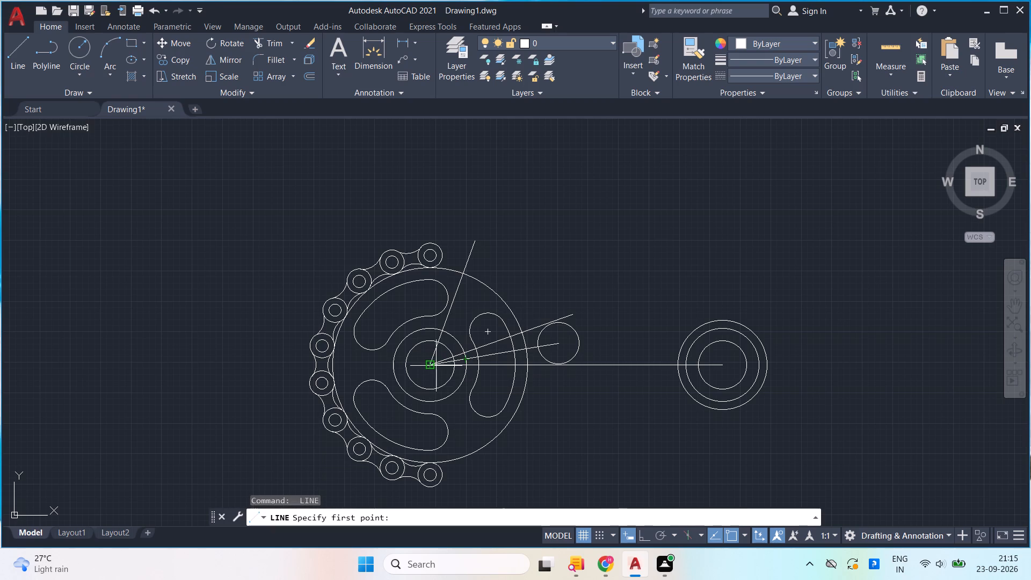
{"action": "left_click", "coordinate": [426, 366]}
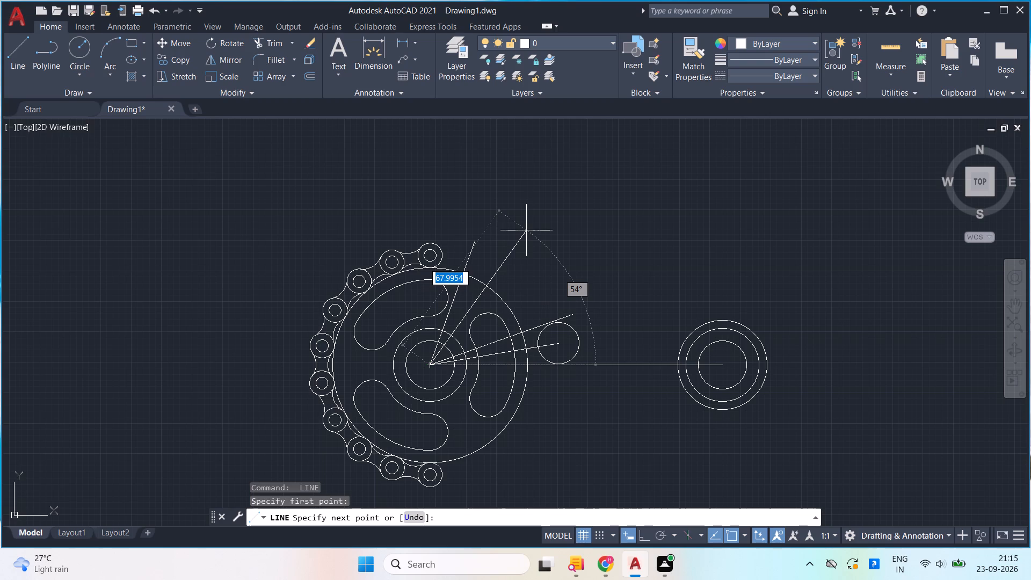
{"action": "left_click", "coordinate": [526, 230]}
{"action": "key", "text": "space"}
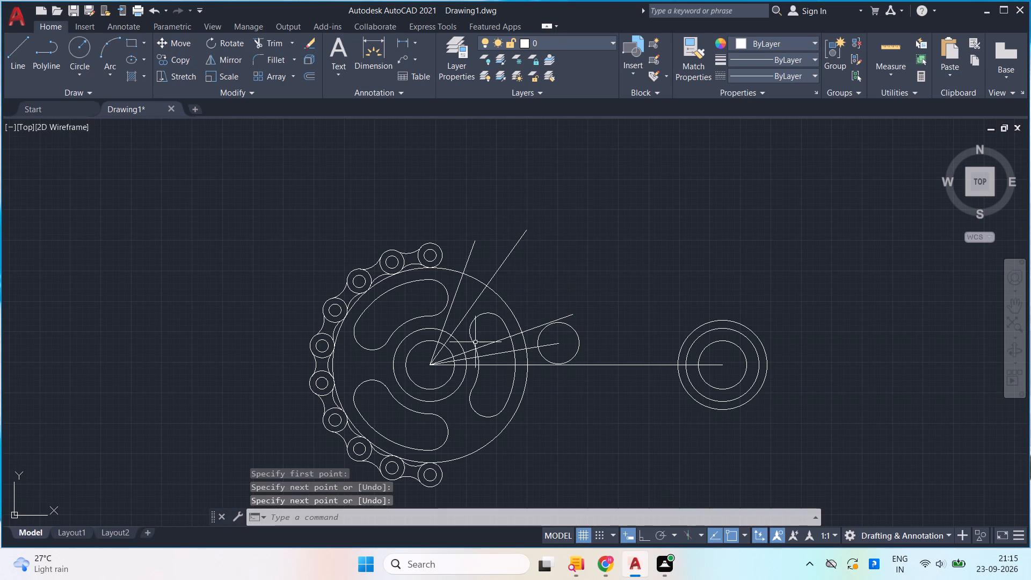
{"action": "key", "text": "space"}
{"action": "left_click", "coordinate": [432, 363]}
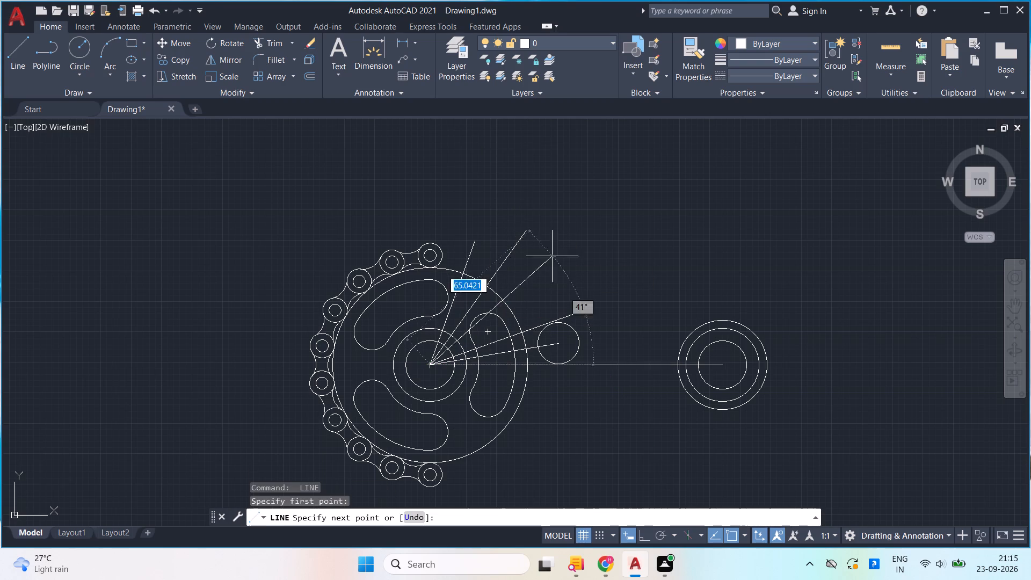
{"action": "left_click", "coordinate": [581, 224]}
{"action": "key", "text": "space"}
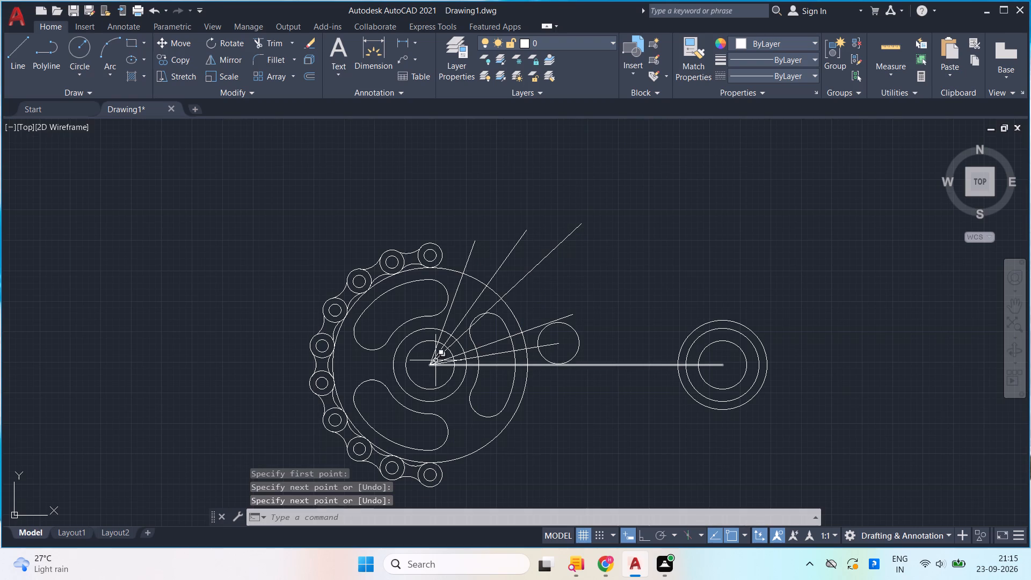
Draw two more lines from the large part's centre, about 83 long at 30 degrees and about 94 long at 23 degrees.
{"action": "key", "text": "space"}
{"action": "left_click", "coordinate": [435, 360]}
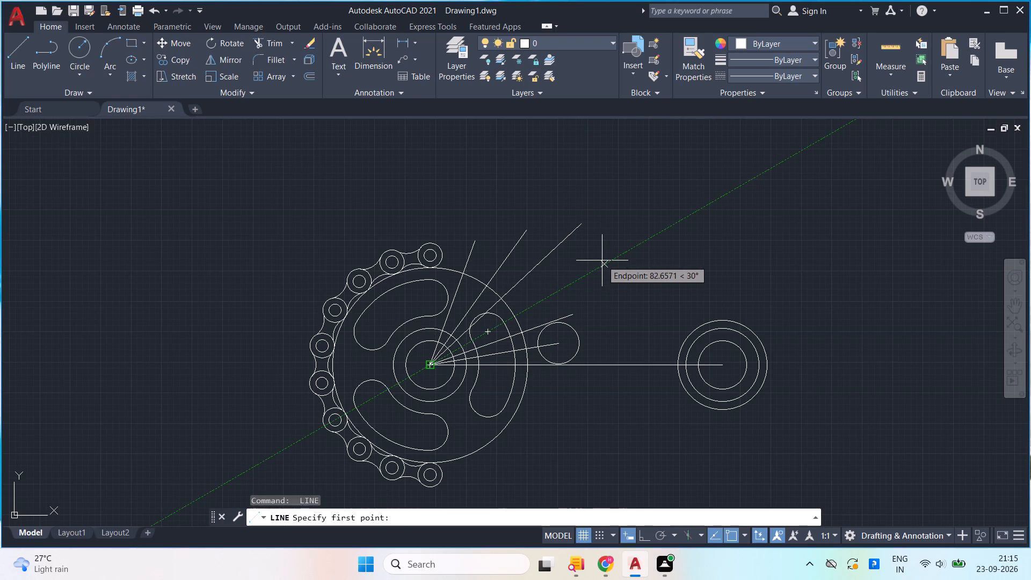
{"action": "left_click", "coordinate": [602, 260]}
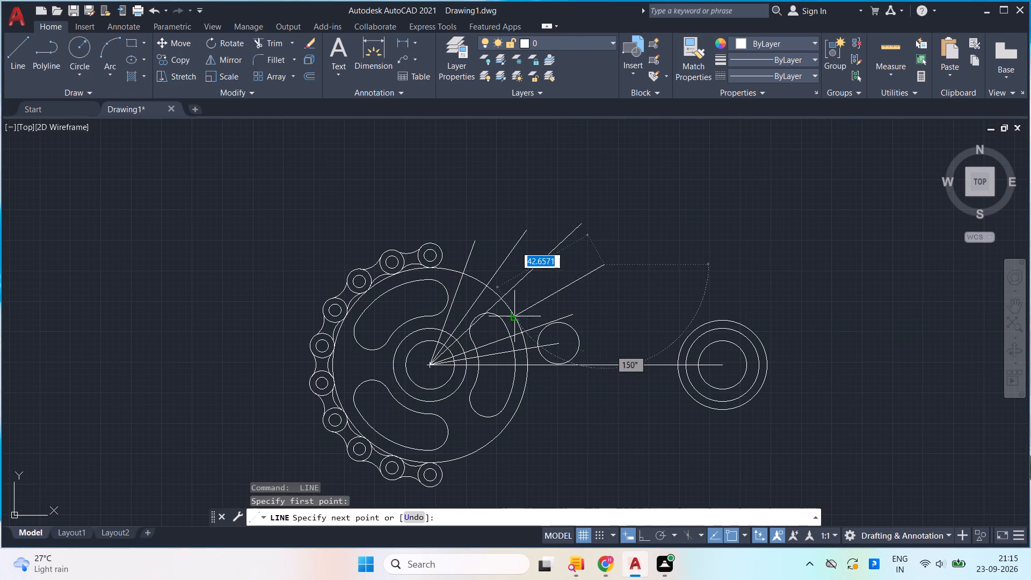
{"action": "left_click", "coordinate": [430, 364]}
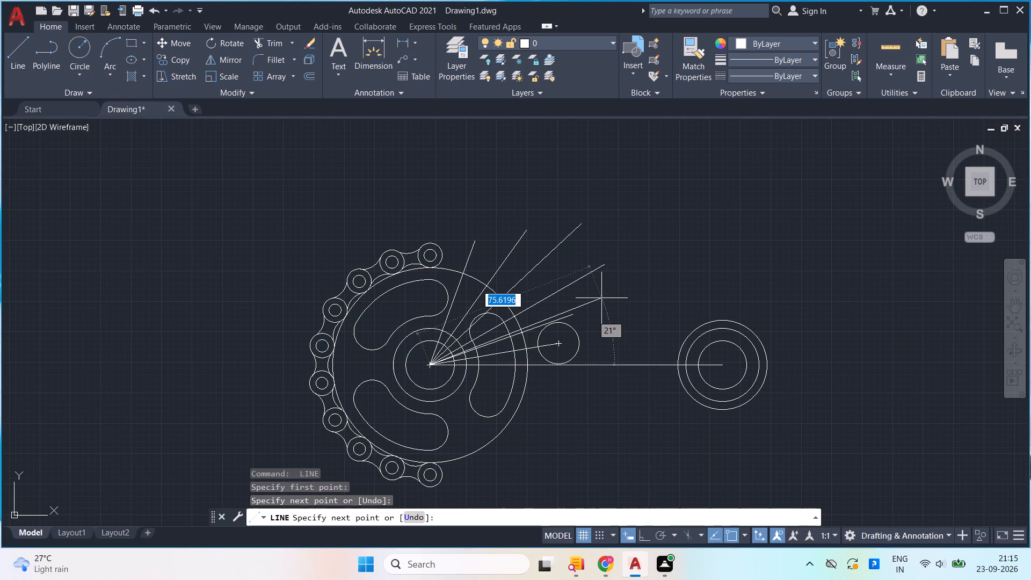
{"action": "key", "text": "space"}
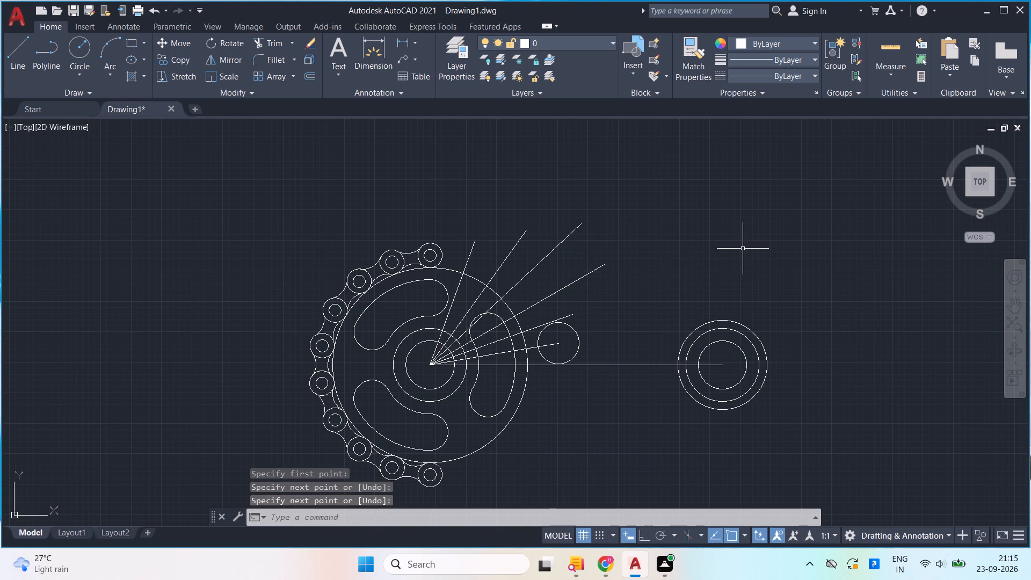
{"action": "key", "text": "space"}
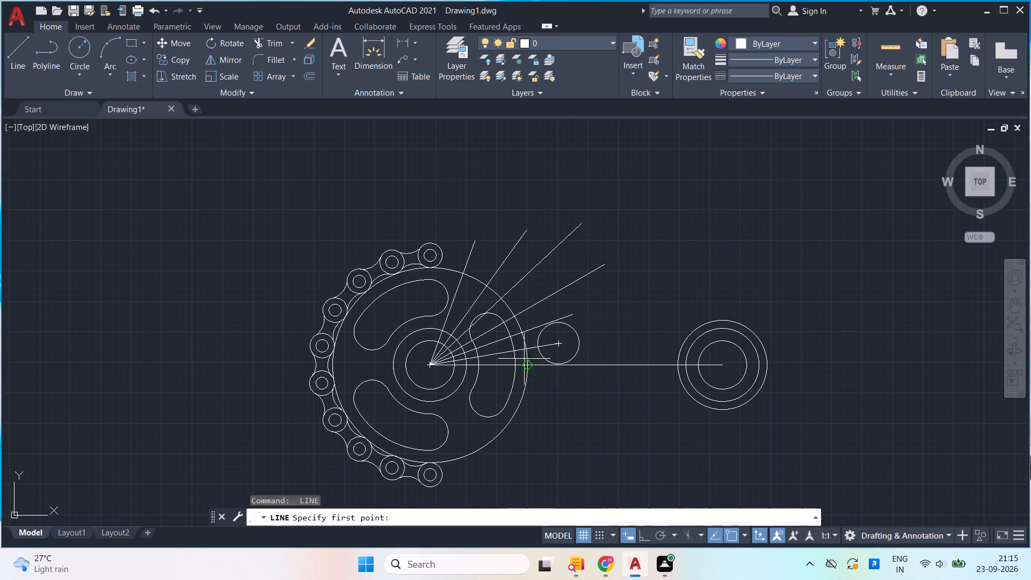
{"action": "left_click_drag", "start_coordinate": [429, 363], "coordinate": [434, 360]}
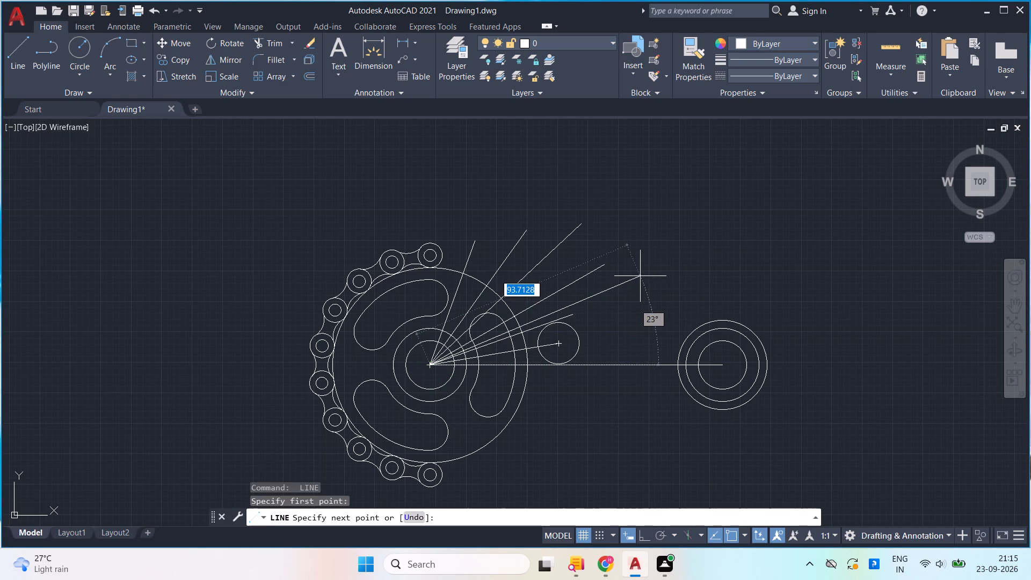
{"action": "left_click", "coordinate": [640, 276]}
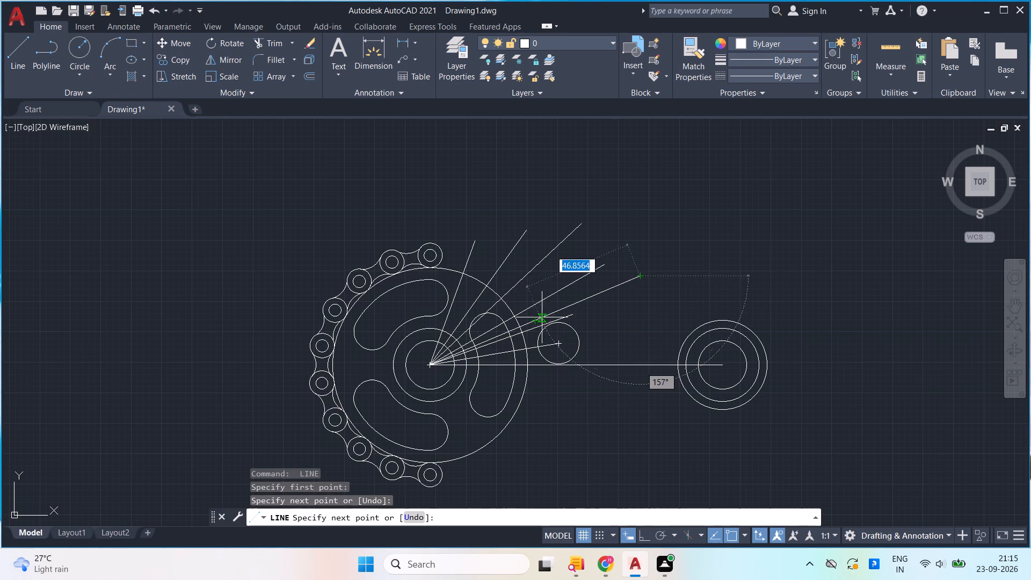
{"action": "key", "text": "Escape"}
Copy the topmost rim circle pair, based at its centre, onto each of the five upper lines radiating from the large part's centre.
{"action": "middle_click_drag", "start_coordinate": [483, 307], "coordinate": [440, 271]}
{"action": "scroll", "coordinate": [402, 228], "scroll_direction": "up", "scroll_amount": 1}
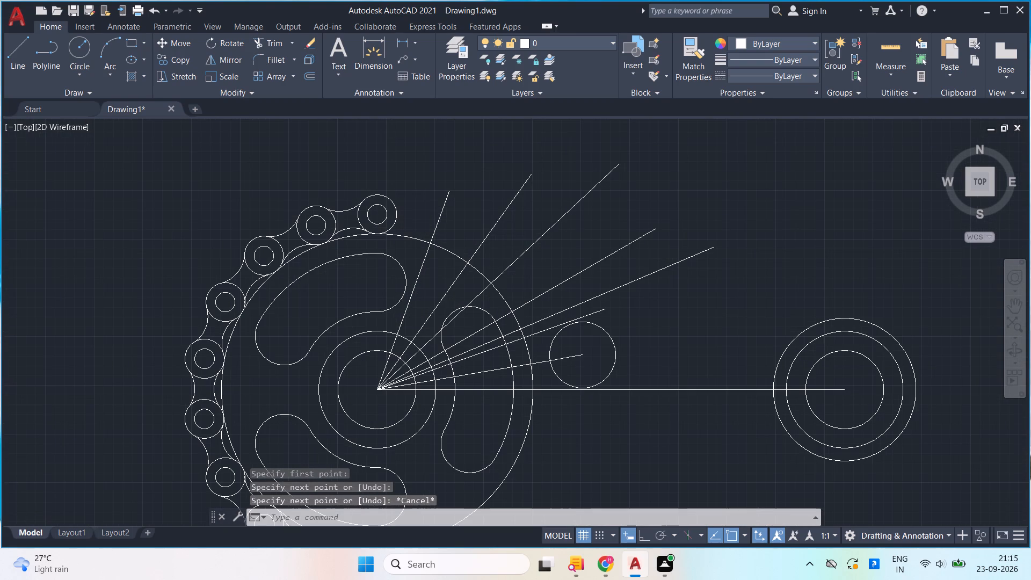
{"action": "scroll", "coordinate": [402, 228], "scroll_direction": "up", "scroll_amount": 1}
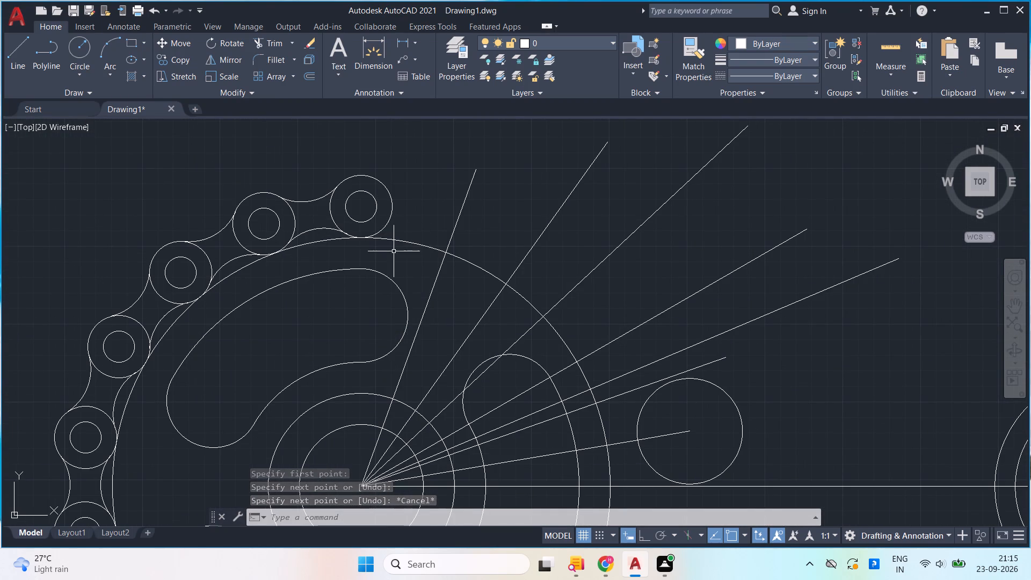
{"action": "left_click_drag", "start_coordinate": [402, 228], "coordinate": [397, 222]}
{"action": "left_click", "coordinate": [364, 203]}
{"action": "key", "text": "c"}
{"action": "key", "text": "o"}
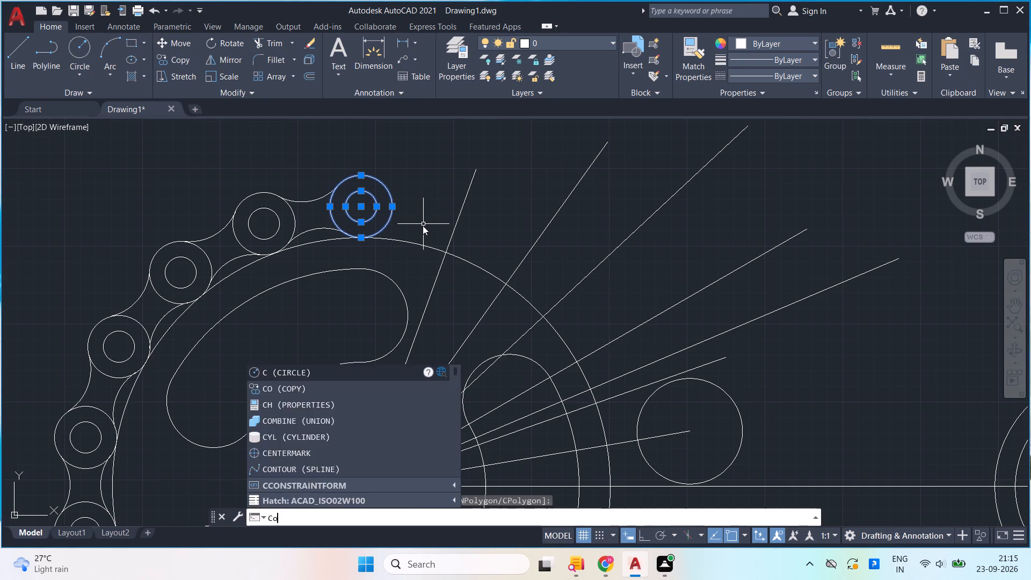
{"action": "key", "text": "Return"}
{"action": "left_click", "coordinate": [364, 209]}
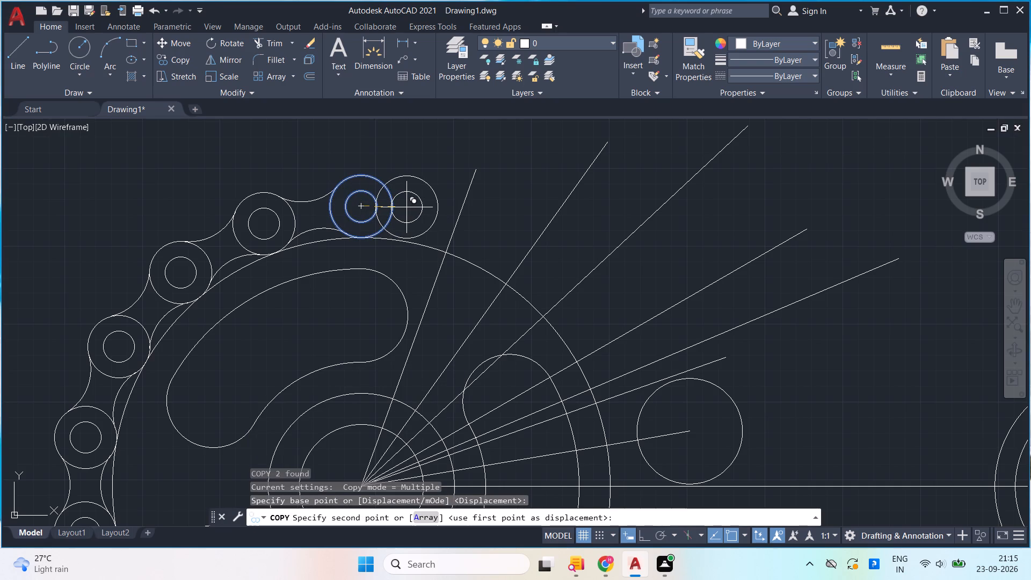
{"action": "left_click", "coordinate": [458, 217]}
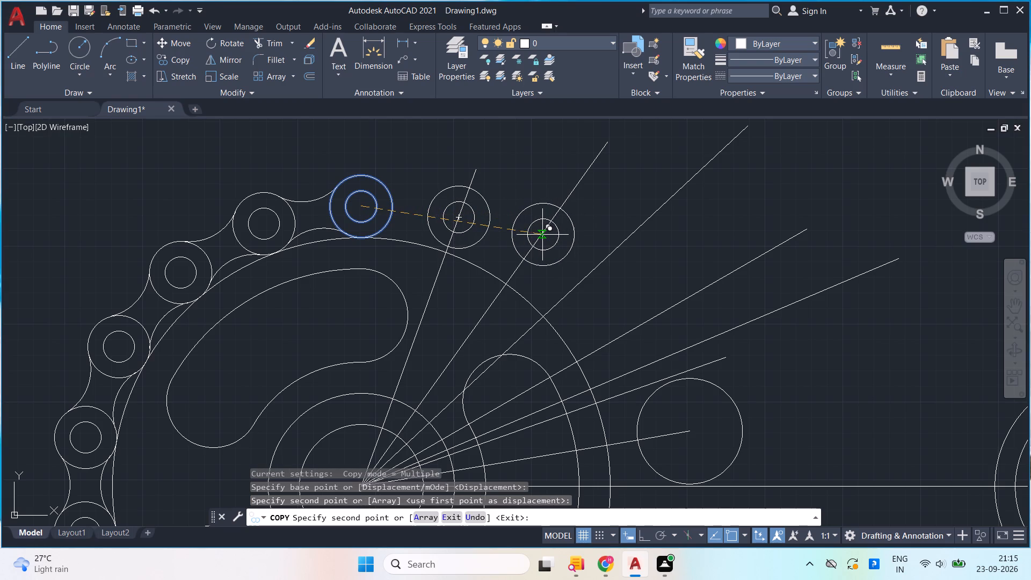
{"action": "left_click", "coordinate": [542, 235]}
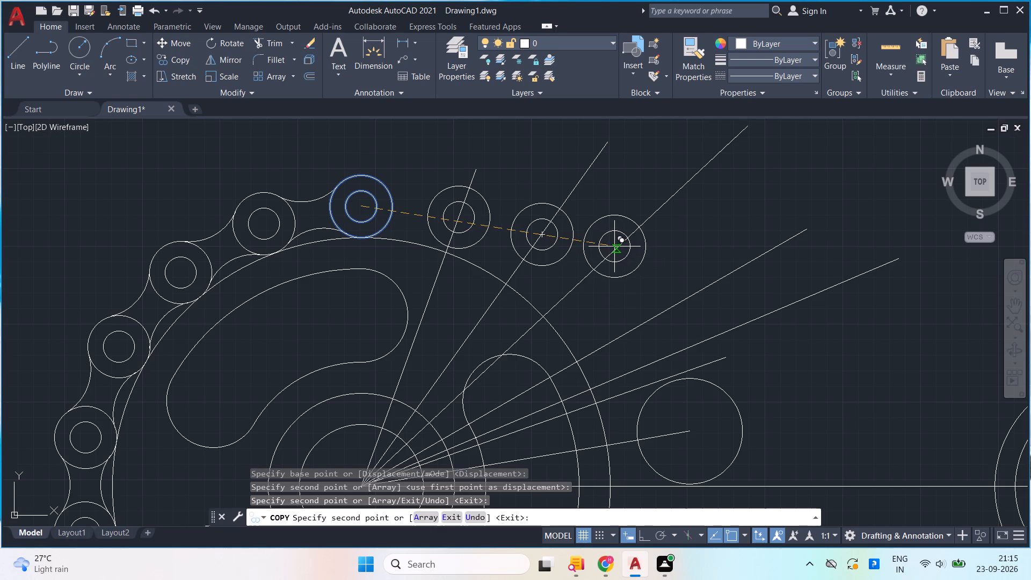
{"action": "left_click", "coordinate": [615, 247]}
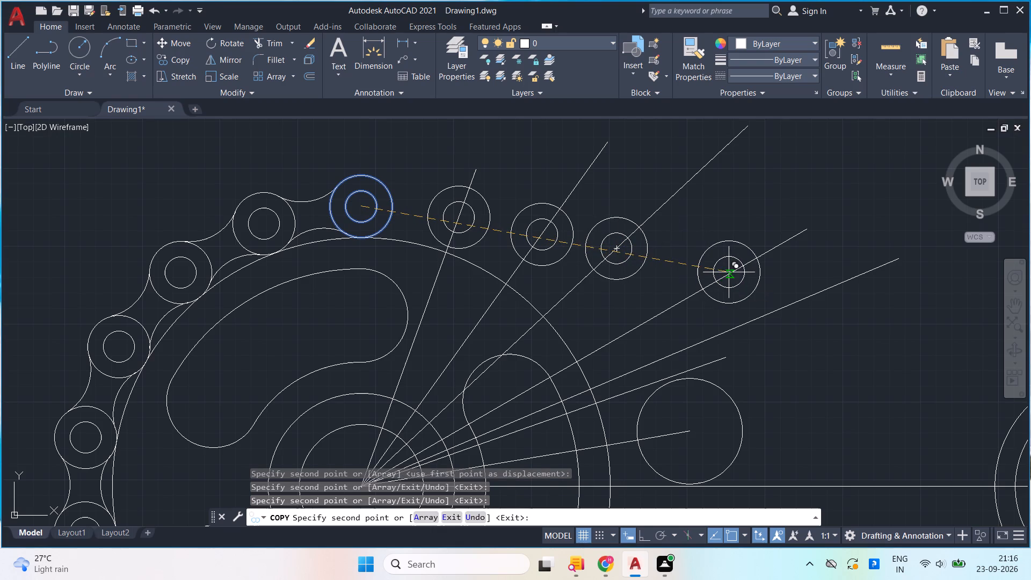
{"action": "left_click", "coordinate": [729, 272]}
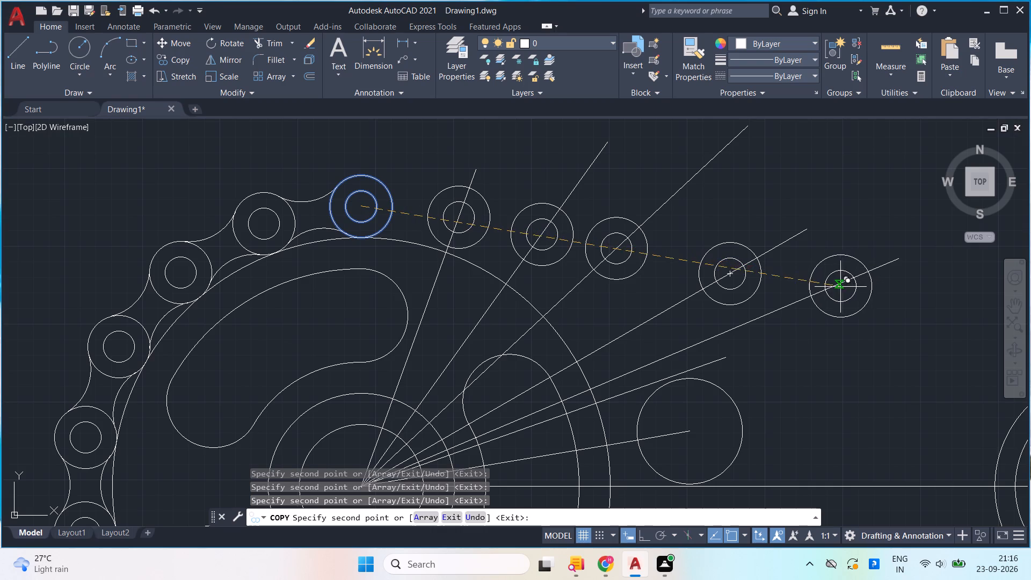
{"action": "left_click", "coordinate": [840, 287]}
Place eight more copies of the circle pair: one before the smaller concentric circles and seven spaced clockwise around their outside.
{"action": "middle_click_drag", "start_coordinate": [899, 294], "coordinate": [730, 276]}
{"action": "scroll", "coordinate": [896, 294], "scroll_direction": "up", "scroll_amount": 1}
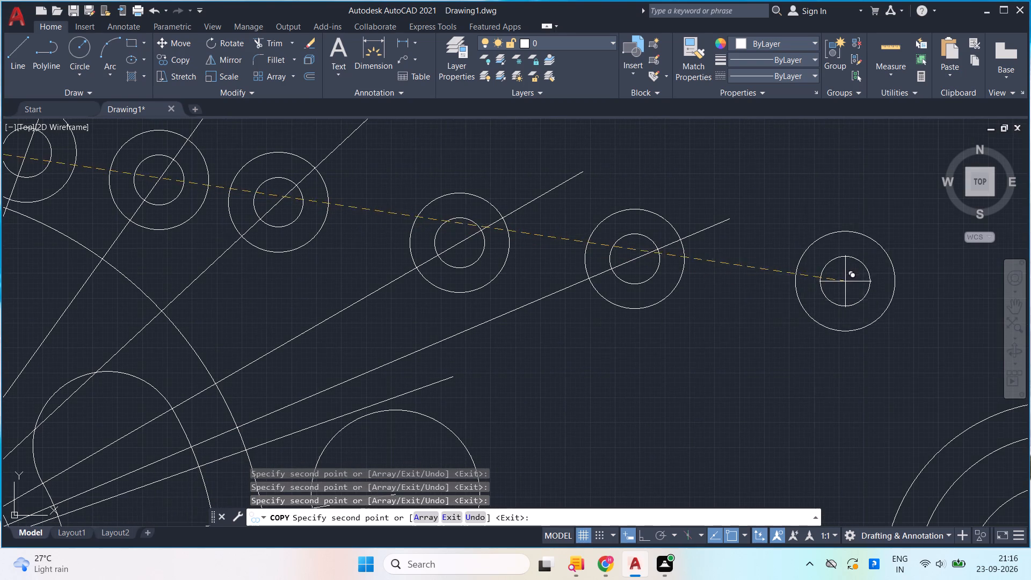
{"action": "scroll", "coordinate": [845, 288], "scroll_direction": "down", "scroll_amount": 1}
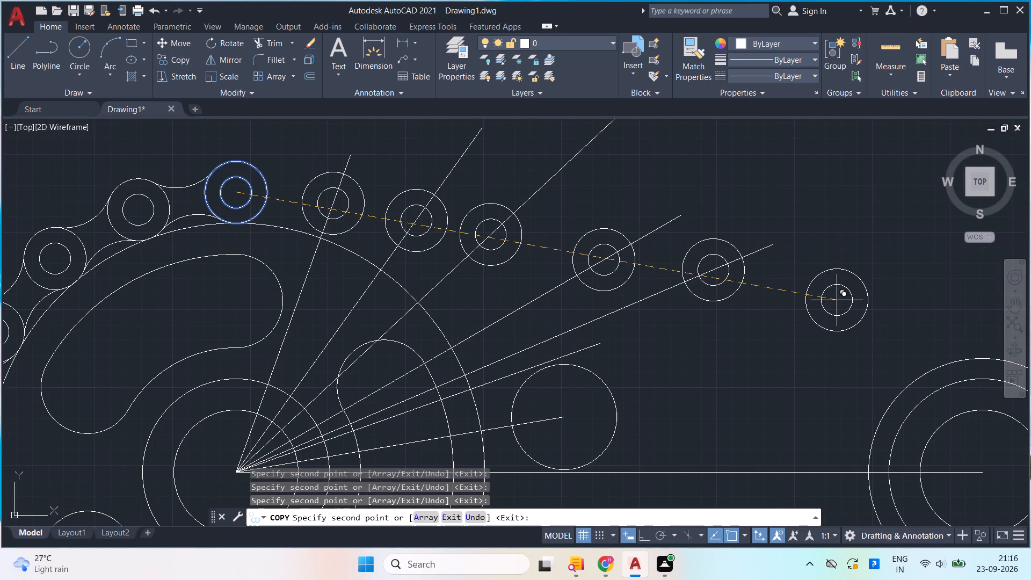
{"action": "left_click", "coordinate": [837, 300]}
{"action": "middle_click_drag", "start_coordinate": [903, 302], "coordinate": [701, 284]}
{"action": "scroll", "coordinate": [713, 293], "scroll_direction": "down", "scroll_amount": 1}
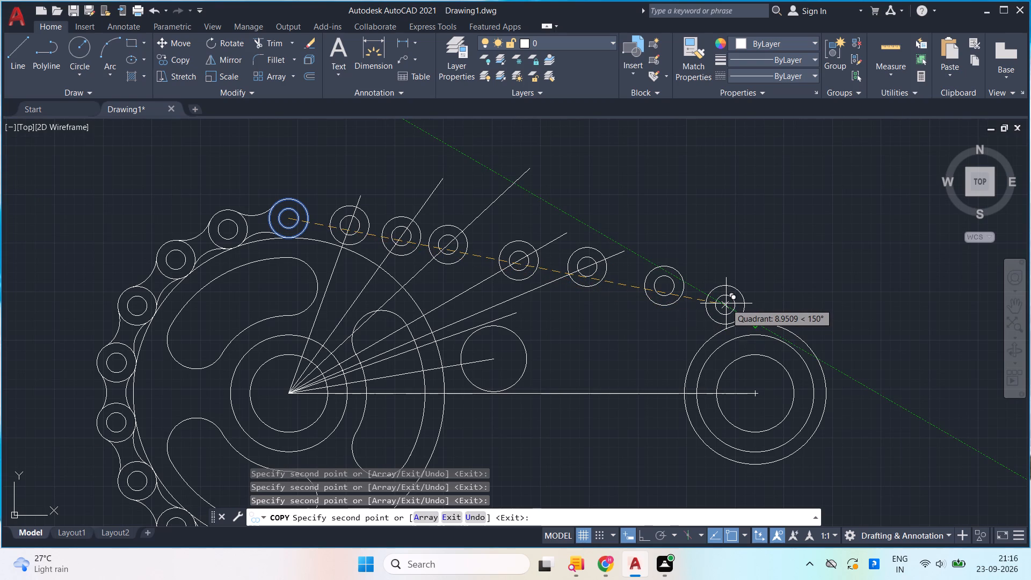
{"action": "left_click", "coordinate": [726, 302]}
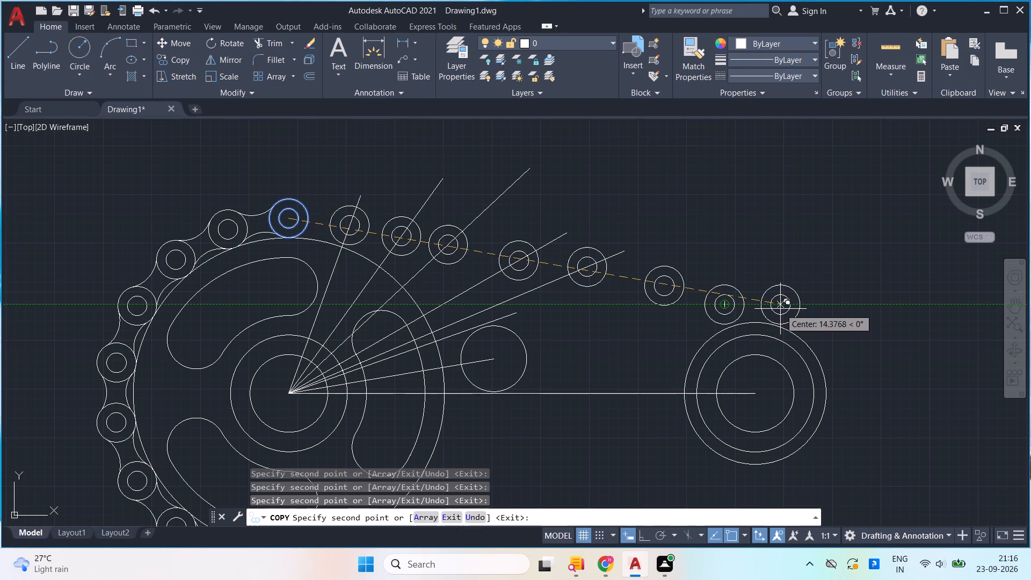
{"action": "left_click", "coordinate": [780, 309]}
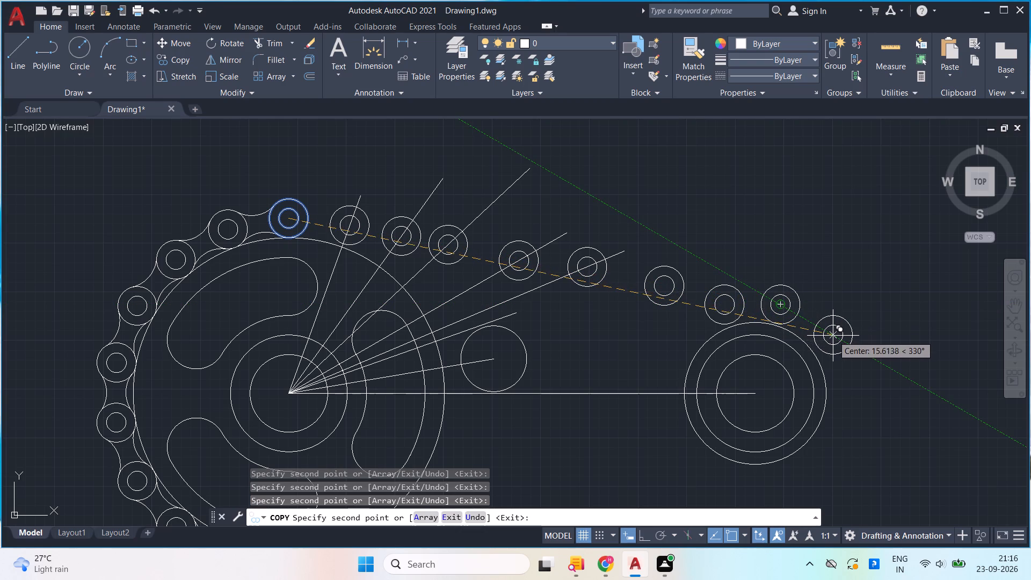
{"action": "left_click", "coordinate": [832, 343]}
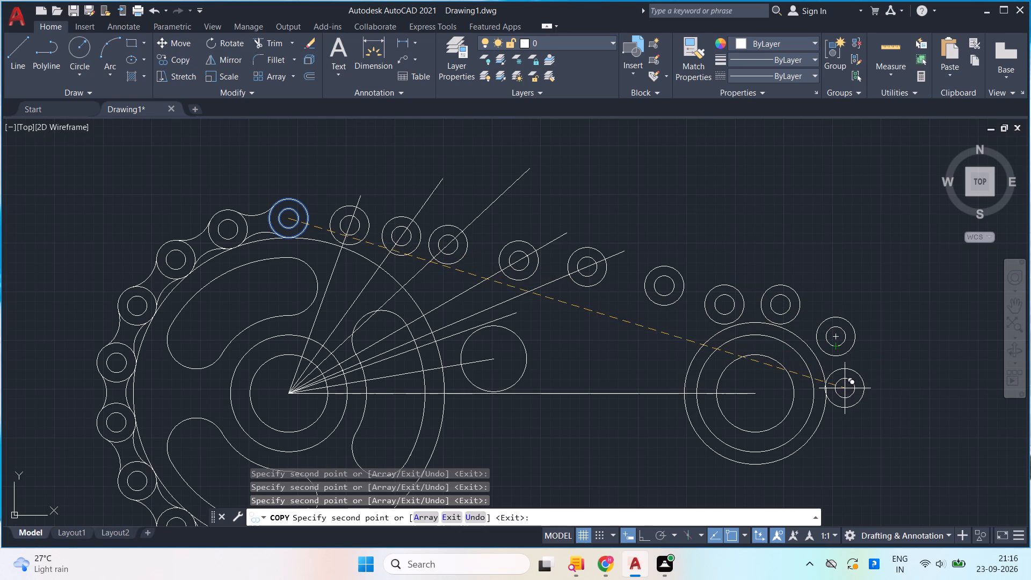
{"action": "left_click", "coordinate": [848, 387]}
{"action": "left_click", "coordinate": [835, 440]}
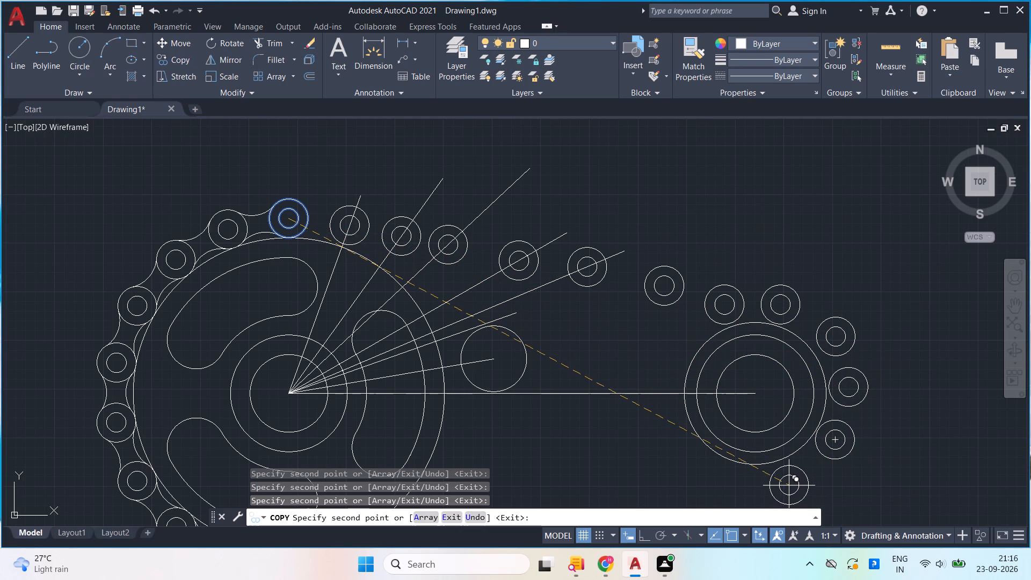
{"action": "left_click", "coordinate": [789, 483]}
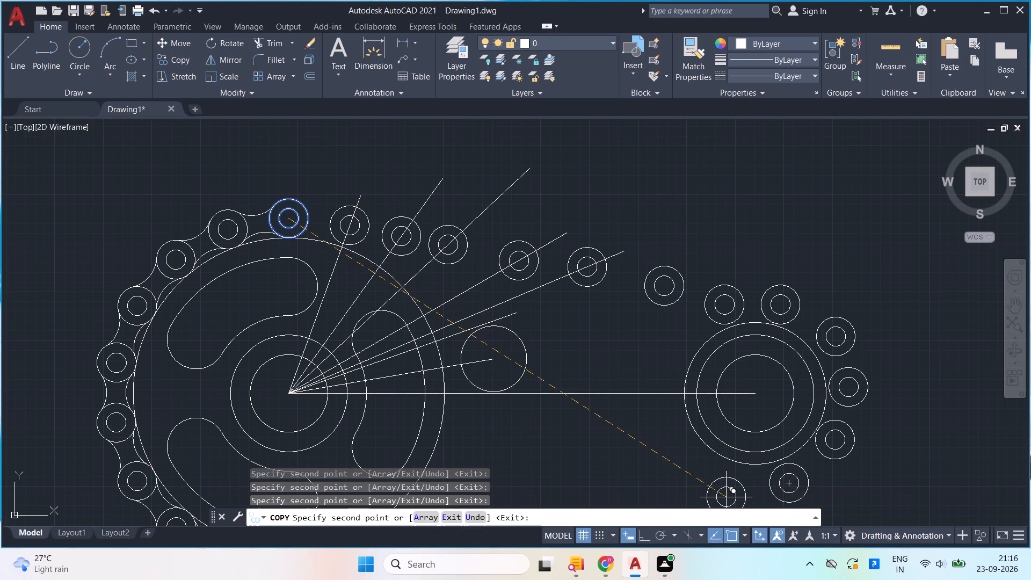
{"action": "left_click", "coordinate": [726, 497]}
{"action": "key", "text": "Escape"}
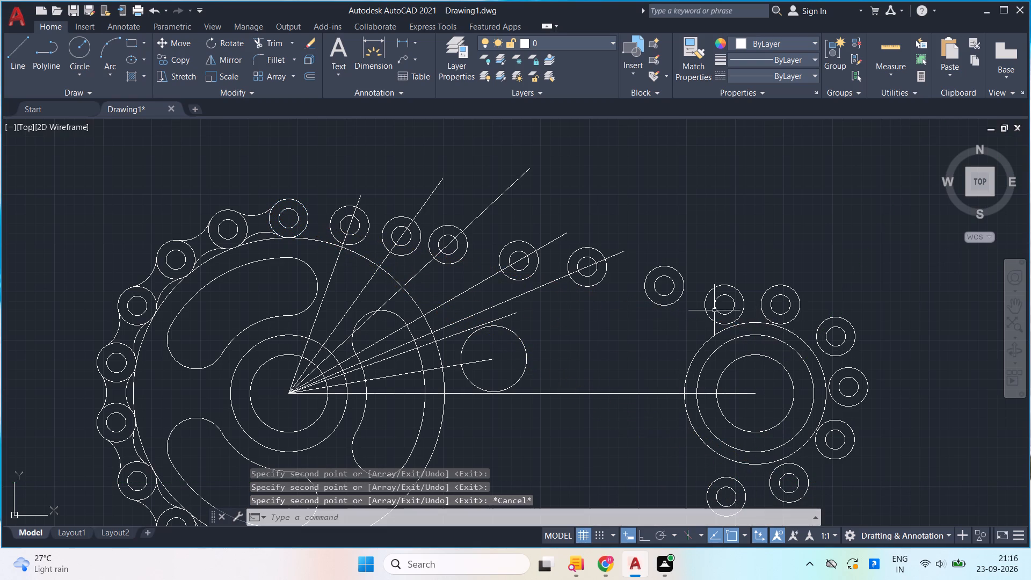
Erase the five construction lines radiating from the large part's centre through the copied circle pairs.
{"action": "middle_click_drag", "start_coordinate": [809, 295], "coordinate": [785, 245]}
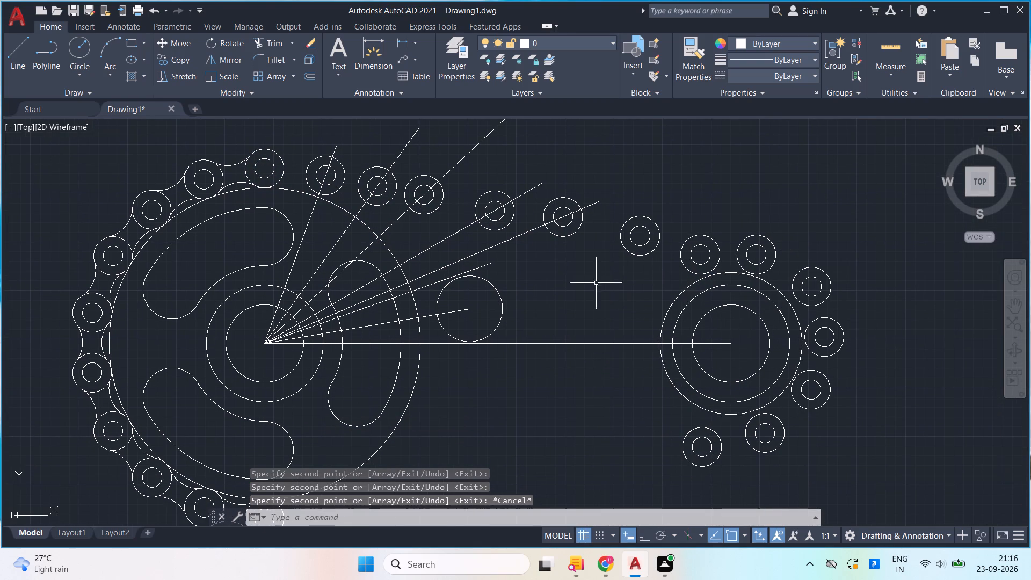
{"action": "left_click_drag", "start_coordinate": [557, 285], "coordinate": [551, 282]}
{"action": "left_click", "coordinate": [498, 235]}
{"action": "left_click", "coordinate": [436, 255]}
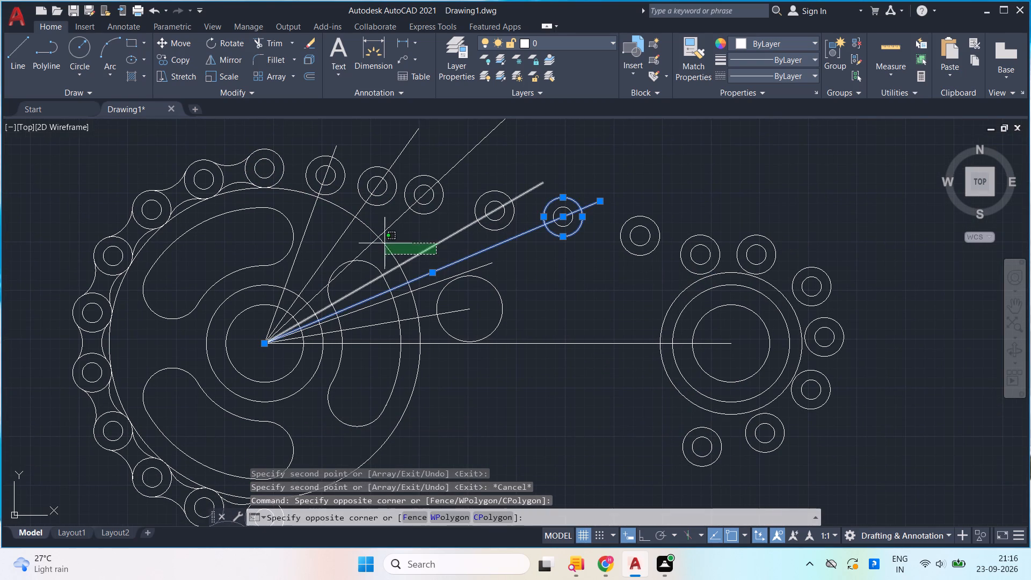
{"action": "left_click", "coordinate": [390, 216]}
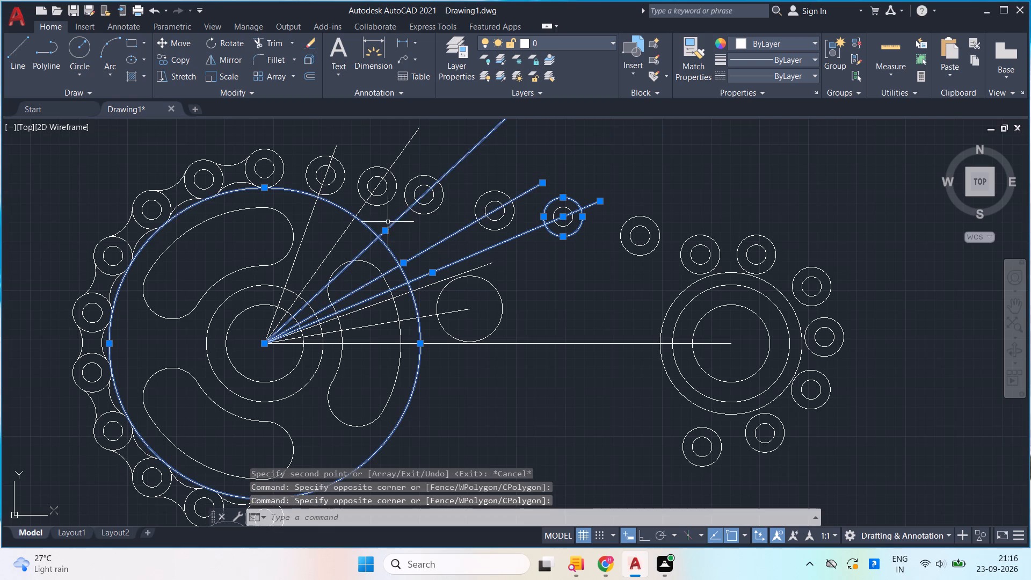
{"action": "left_click", "coordinate": [418, 367], "text": "ctrl"}
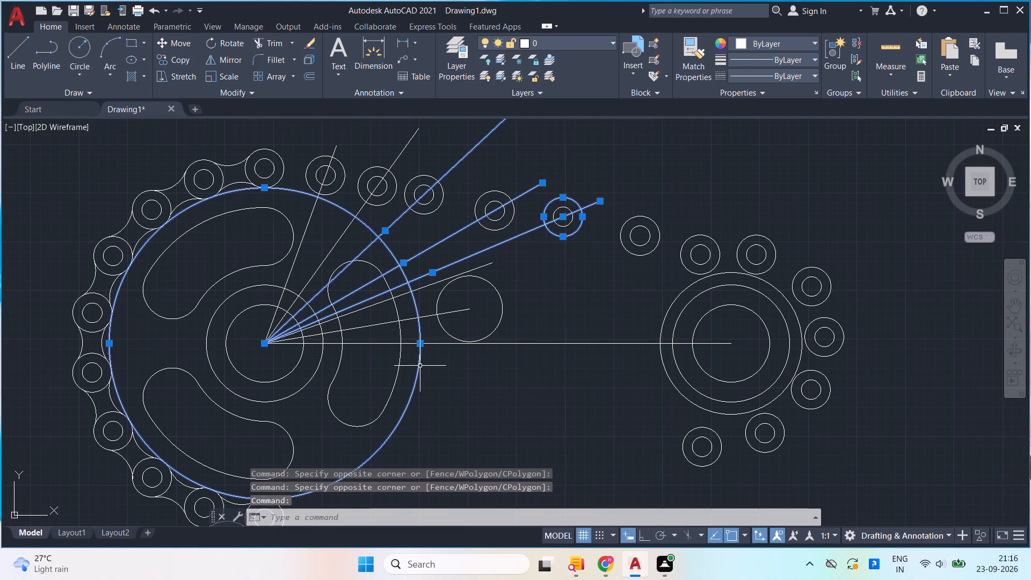
{"action": "left_click", "coordinate": [417, 368], "text": "shift"}
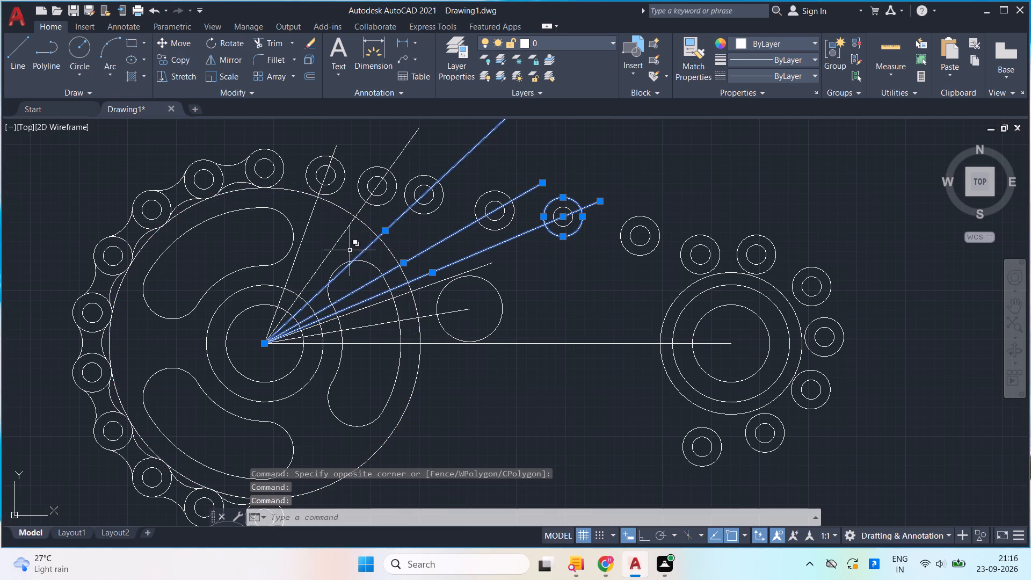
{"action": "left_click", "coordinate": [339, 242]}
{"action": "left_click", "coordinate": [306, 228]}
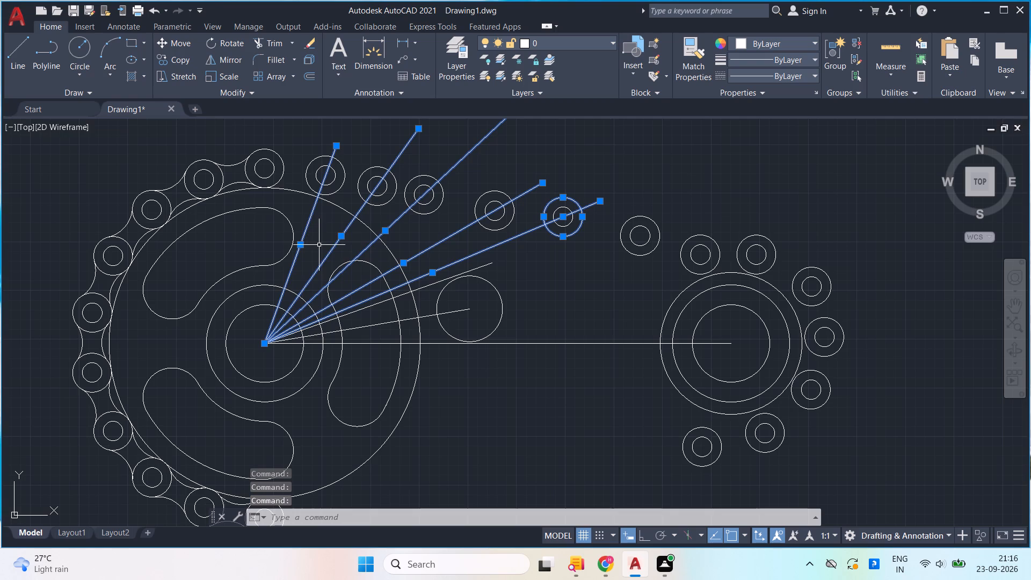
{"action": "key", "text": "Delete"}
Erase the horizontal centre line and the remaining construction lines around the lone circle beside the large part, keeping that circle.
{"action": "left_click_drag", "start_coordinate": [588, 368], "coordinate": [585, 360]}
{"action": "left_click", "coordinate": [563, 316]}
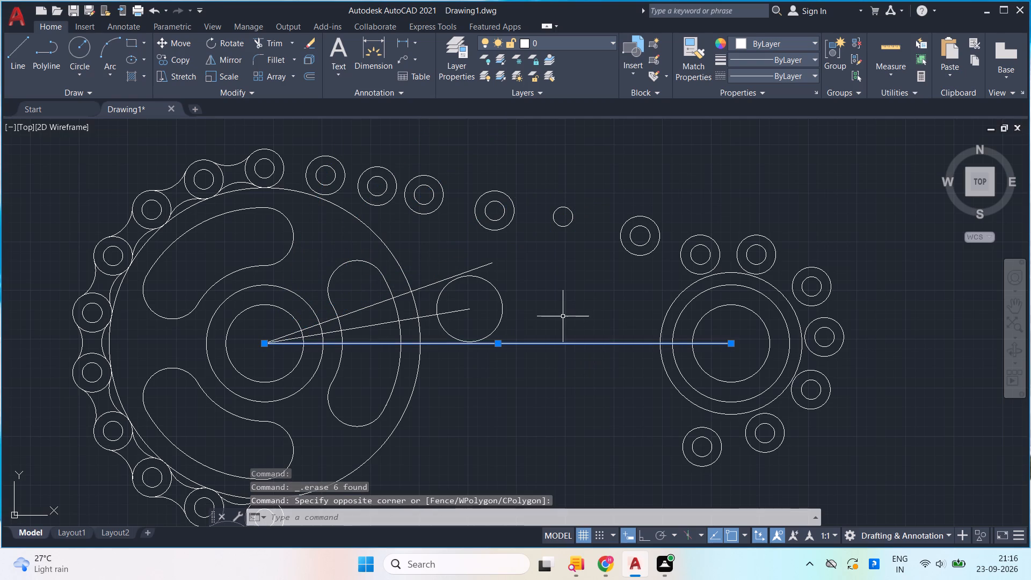
{"action": "key", "text": "Delete"}
{"action": "left_click", "coordinate": [419, 289]}
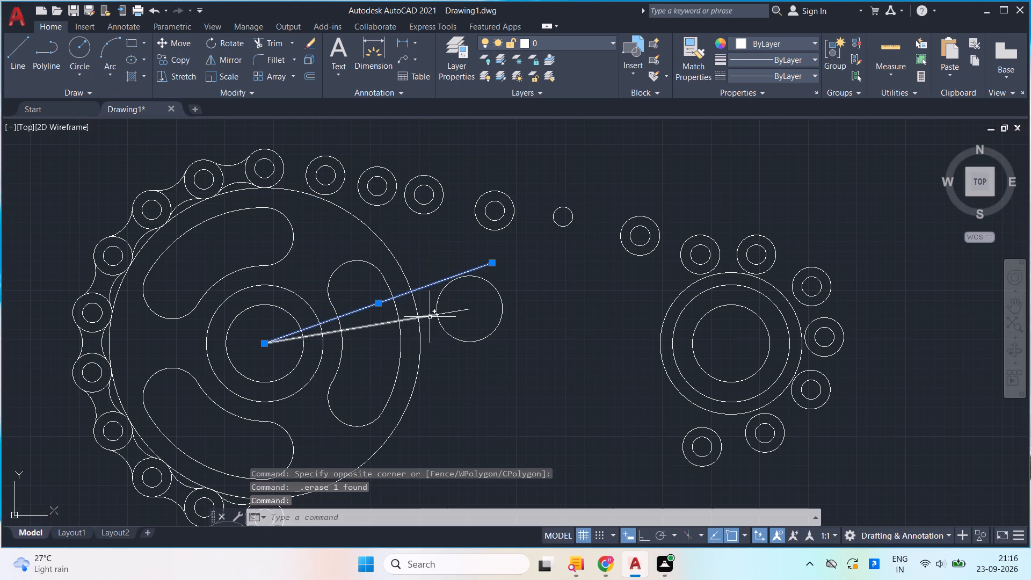
{"action": "left_click", "coordinate": [430, 317]}
{"action": "key", "text": "Delete"}
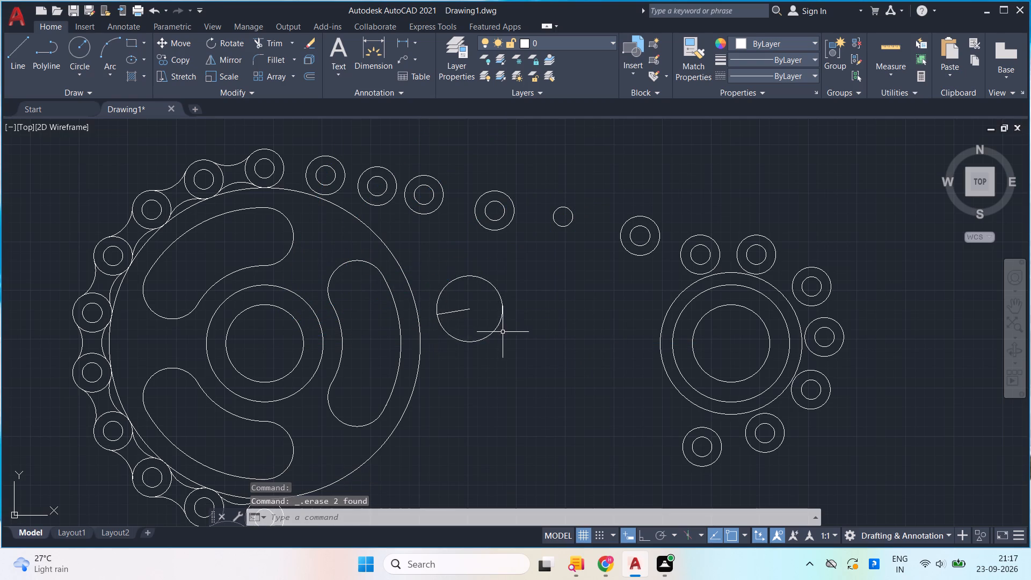
{"action": "left_click", "coordinate": [463, 308]}
{"action": "key", "text": "Delete"}
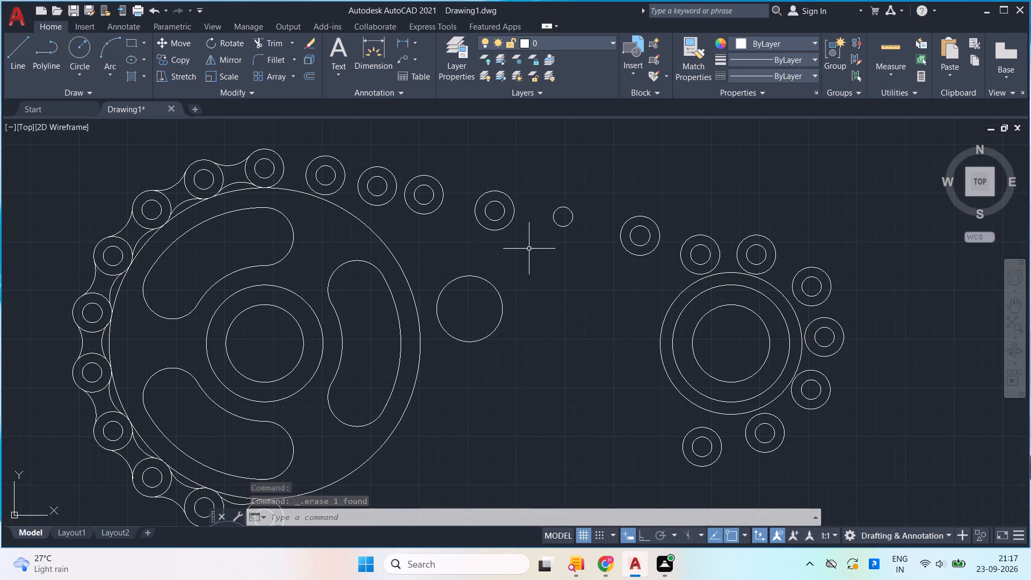
Copy the outer circle of the fourth copied pair onto the centre of the lone small circle beside it.
{"action": "left_click", "coordinate": [499, 230]}
{"action": "key", "text": "c"}
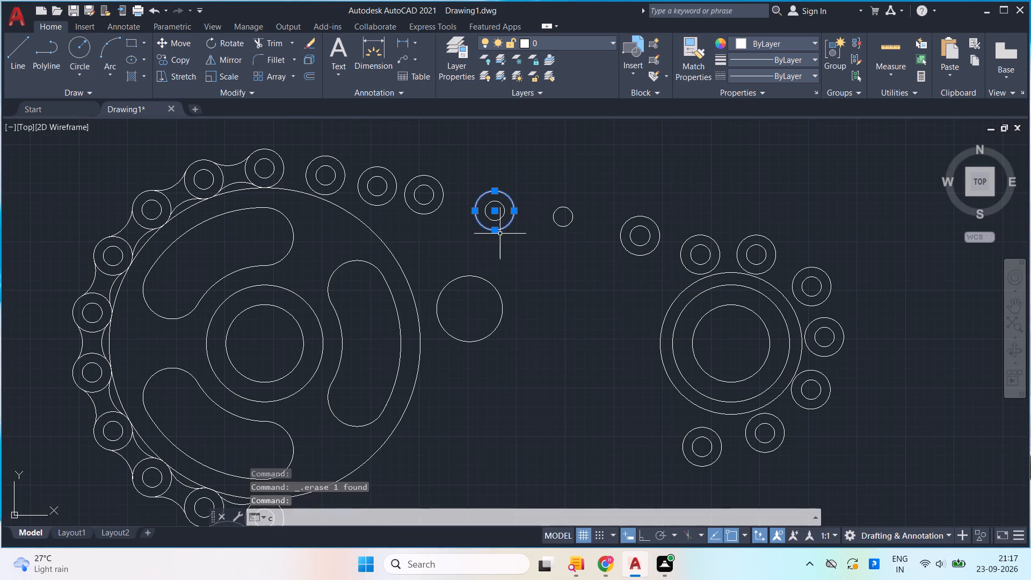
{"action": "key", "text": "o"}
{"action": "key", "text": "Return"}
{"action": "left_click", "coordinate": [495, 213]}
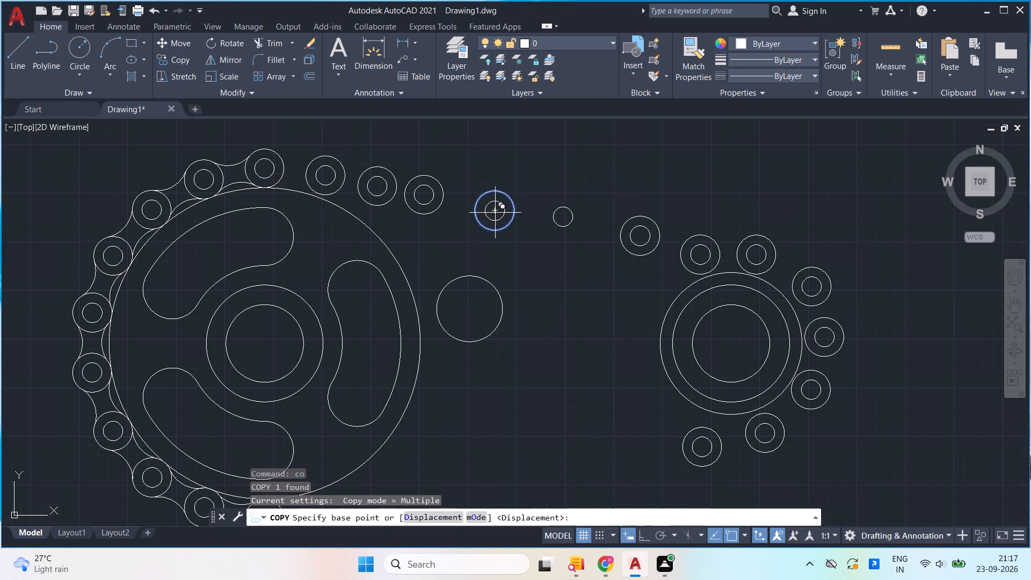
{"action": "left_click", "coordinate": [560, 220]}
{"action": "key", "text": "Escape"}
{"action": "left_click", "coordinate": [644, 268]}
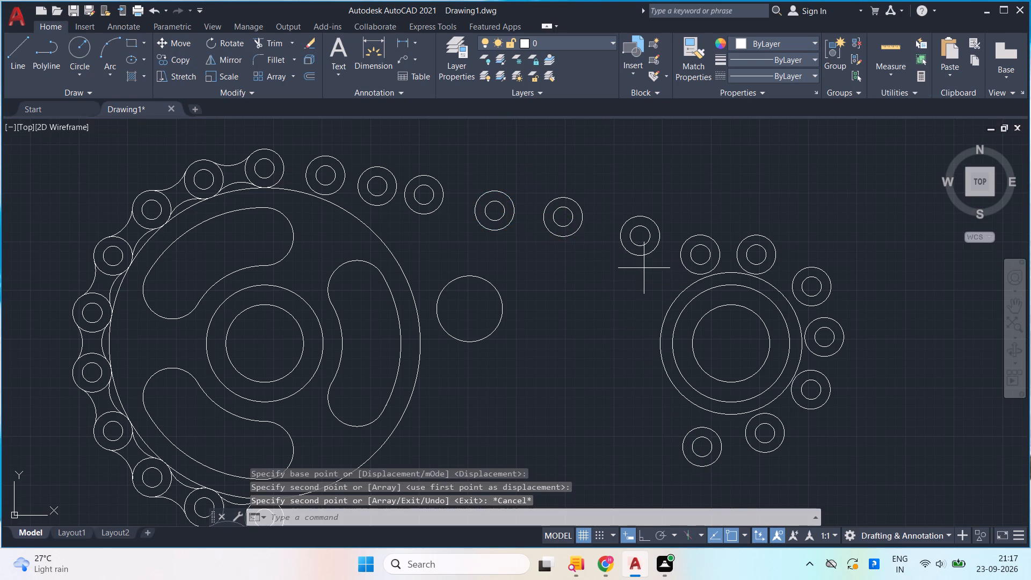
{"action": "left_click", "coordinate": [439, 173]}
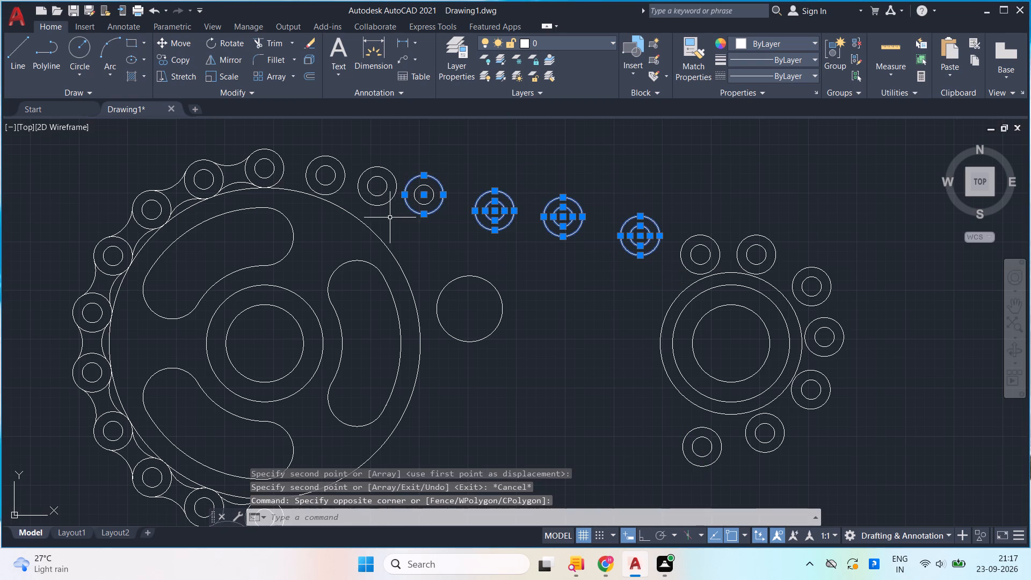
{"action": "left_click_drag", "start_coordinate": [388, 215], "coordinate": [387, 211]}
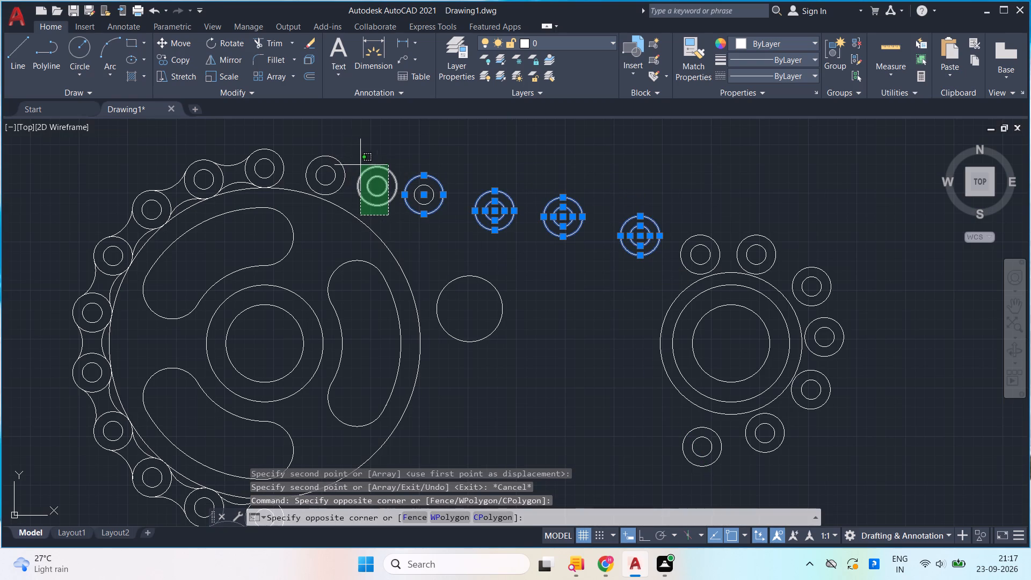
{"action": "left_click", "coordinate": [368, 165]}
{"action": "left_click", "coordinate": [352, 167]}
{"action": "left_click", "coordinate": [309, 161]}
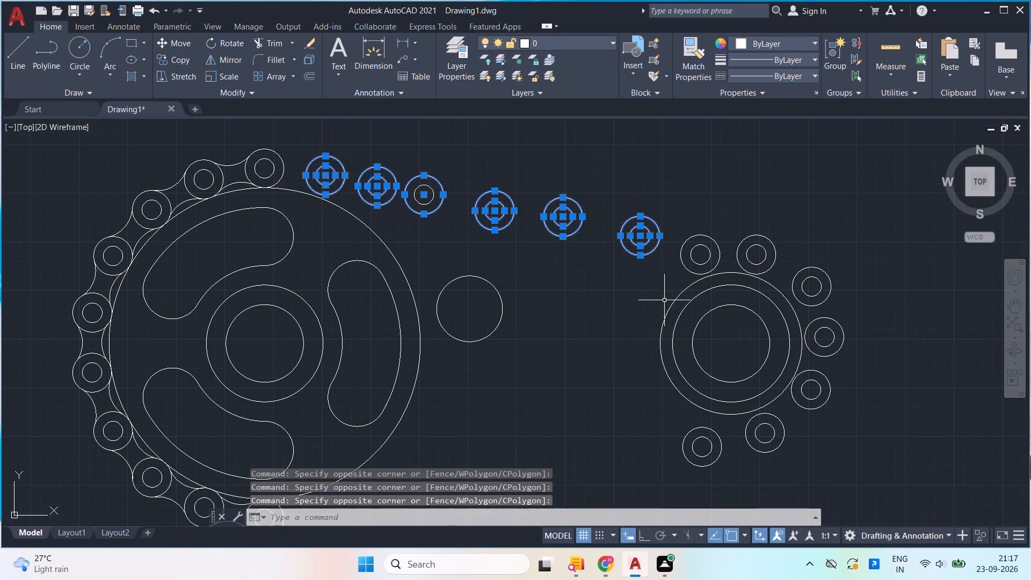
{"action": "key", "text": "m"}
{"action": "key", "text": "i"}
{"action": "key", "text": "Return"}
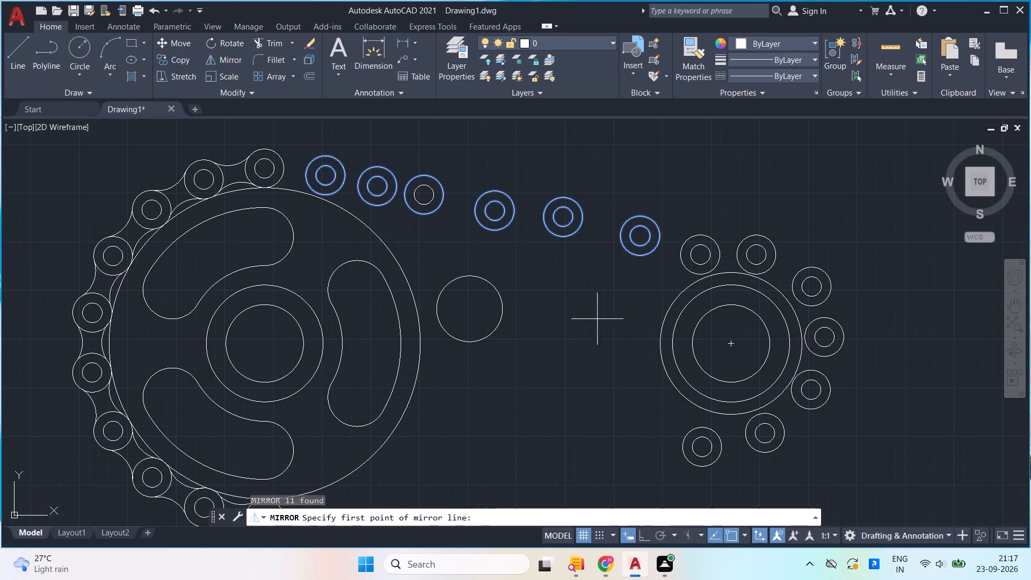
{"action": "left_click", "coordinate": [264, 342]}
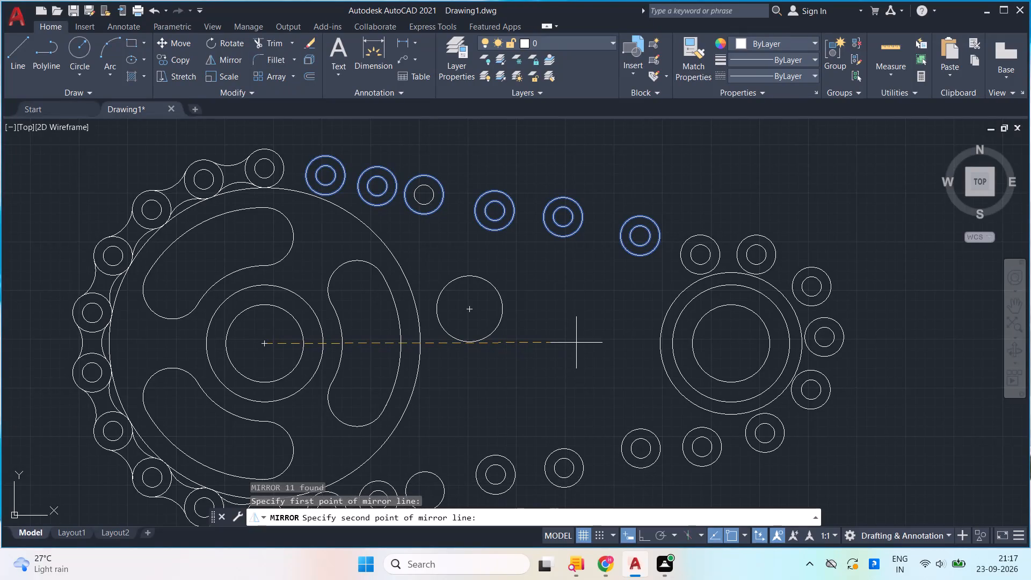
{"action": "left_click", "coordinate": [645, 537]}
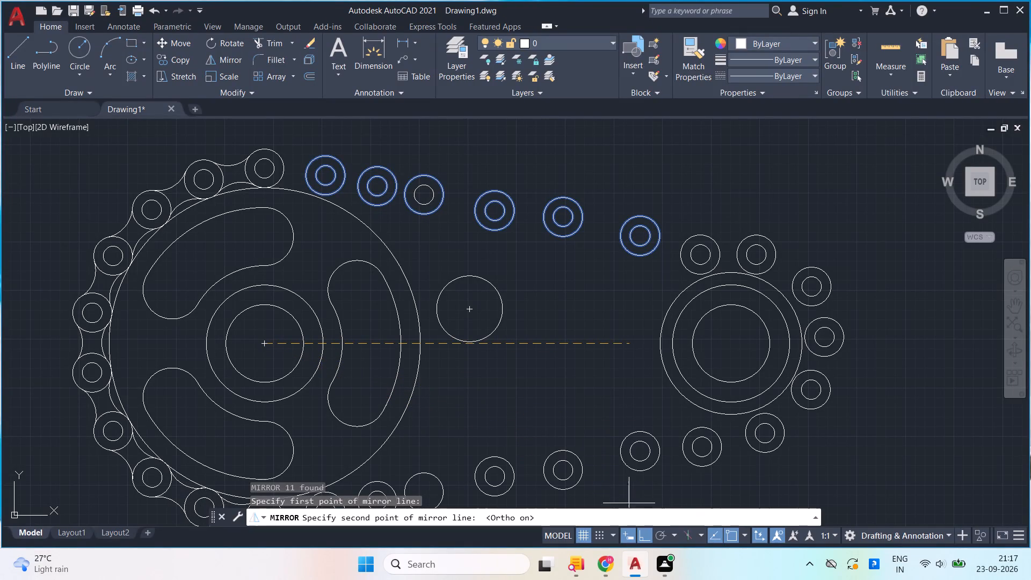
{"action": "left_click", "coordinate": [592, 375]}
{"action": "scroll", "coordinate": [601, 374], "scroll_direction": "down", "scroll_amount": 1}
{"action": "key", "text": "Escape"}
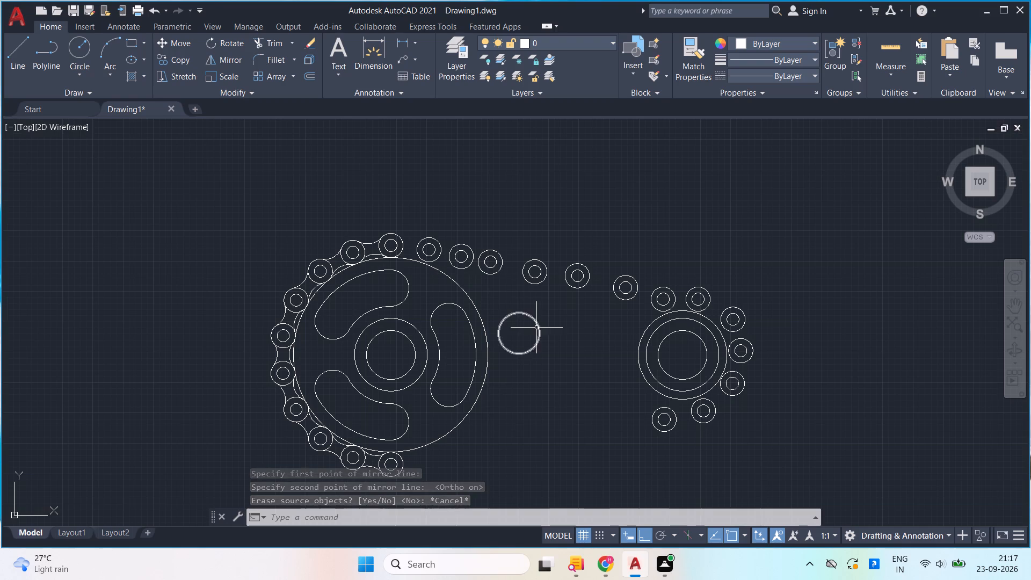
Mirror the six circle pairs spanning between the large part and the smaller sprocket across the horizontal axis through the large part's centre.
{"action": "middle_click_drag", "start_coordinate": [540, 292], "coordinate": [502, 193]}
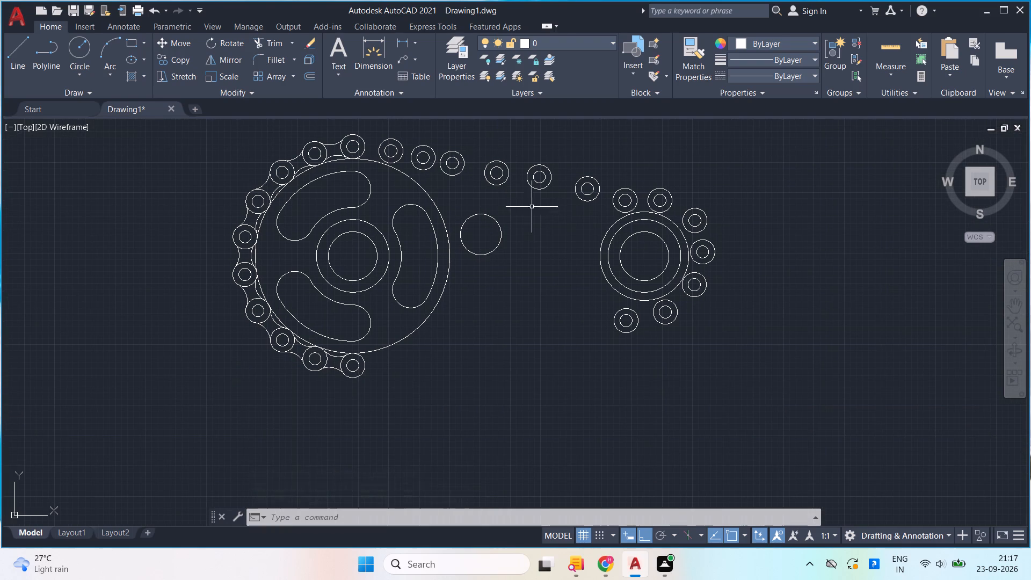
{"action": "left_click", "coordinate": [589, 211]}
{"action": "left_click", "coordinate": [510, 168]}
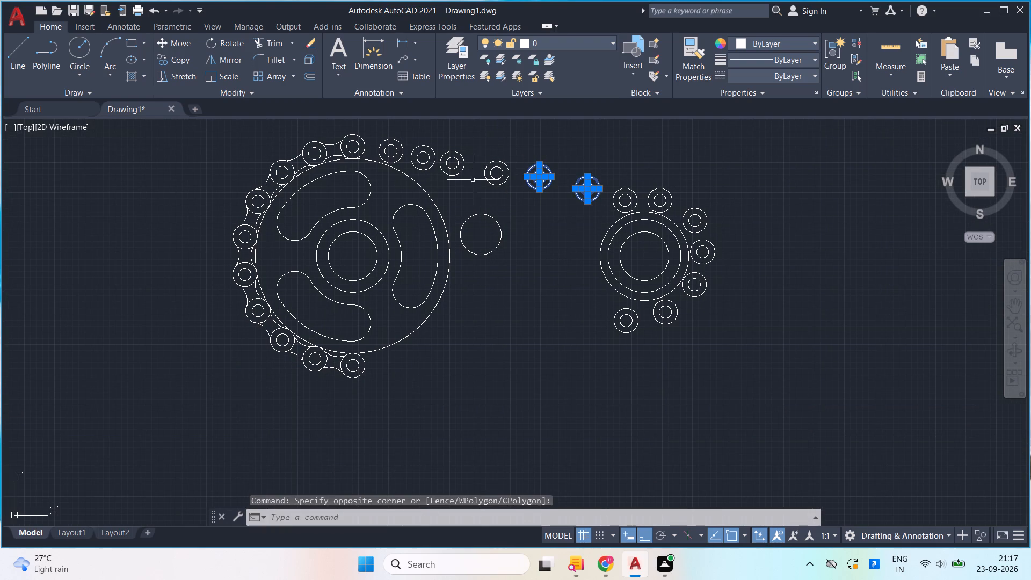
{"action": "left_click", "coordinate": [519, 187]}
{"action": "left_click", "coordinate": [443, 152]}
{"action": "left_click", "coordinate": [425, 175]}
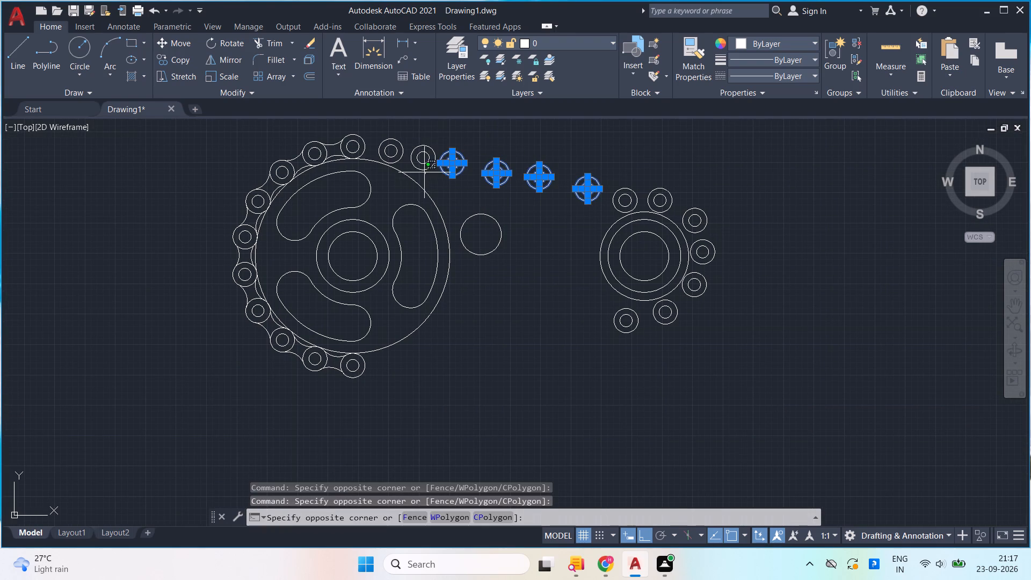
{"action": "left_click", "coordinate": [398, 143]}
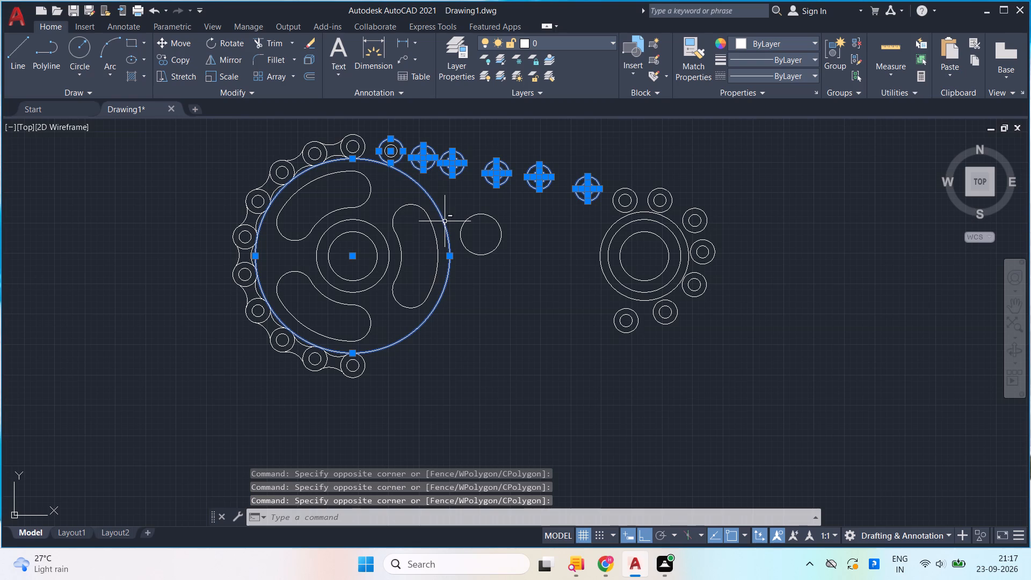
{"action": "left_click", "coordinate": [441, 222], "text": "shift"}
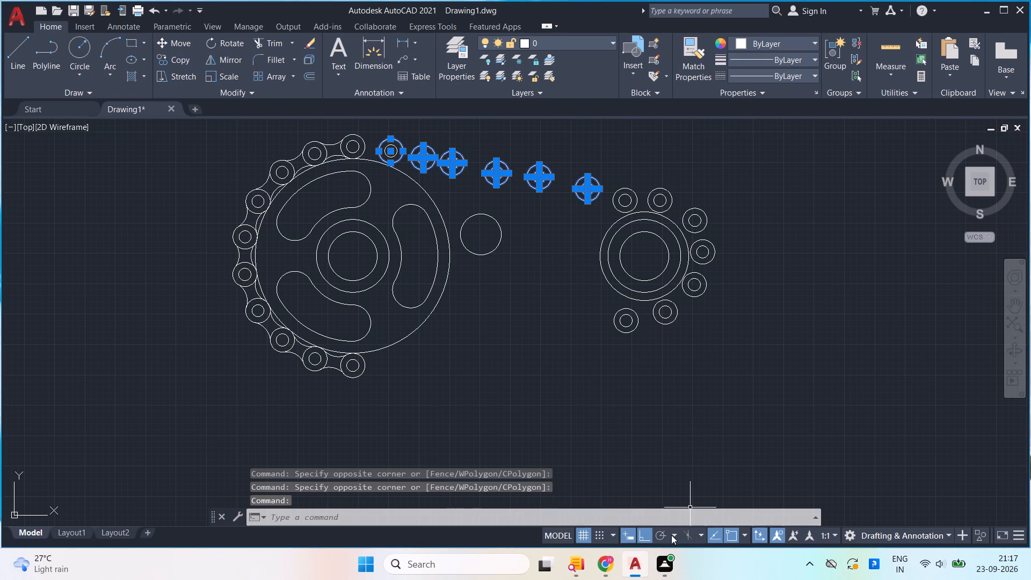
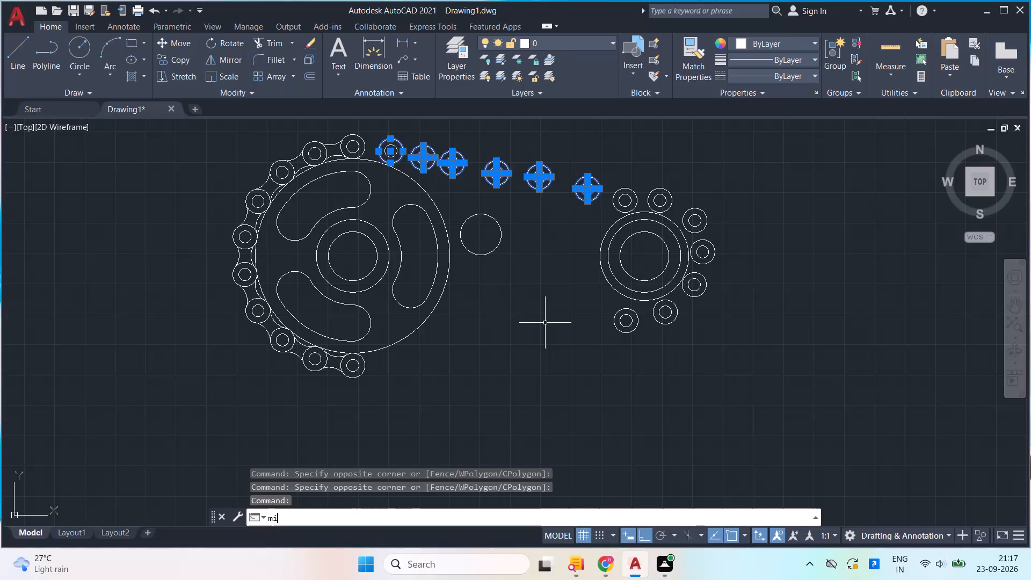
Mirror the selected upper circle pairs across the horizontal axis through the large part's centre, keeping the source objects.
{"action": "key", "text": "Return"}
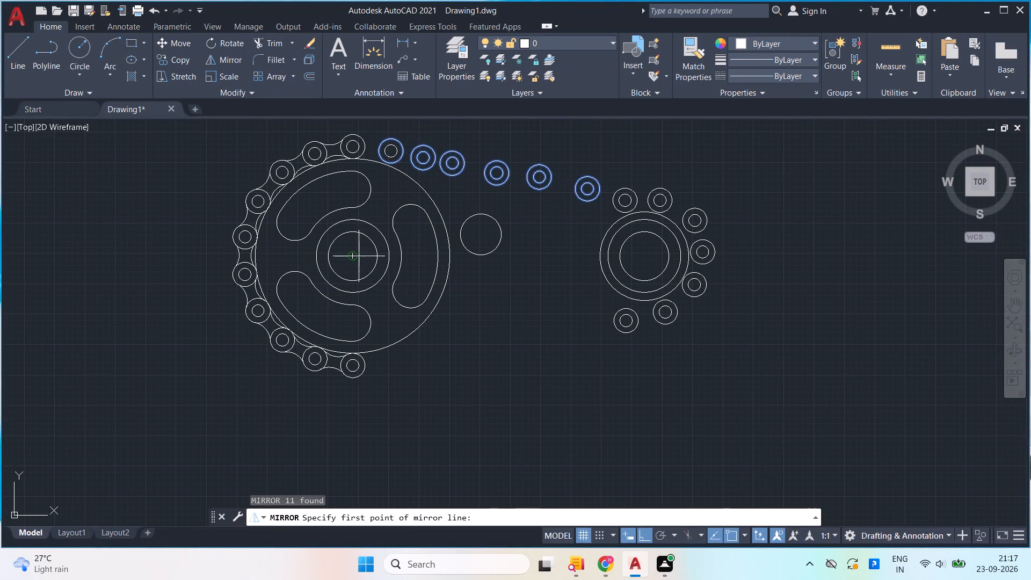
{"action": "left_click", "coordinate": [348, 256]}
{"action": "left_click", "coordinate": [179, 255]}
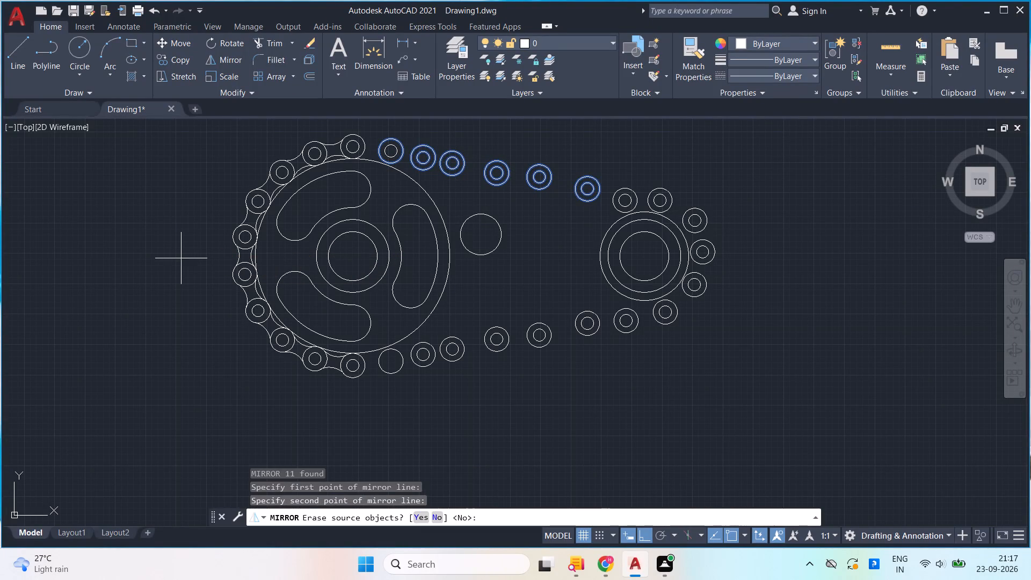
{"action": "key", "text": "Return"}
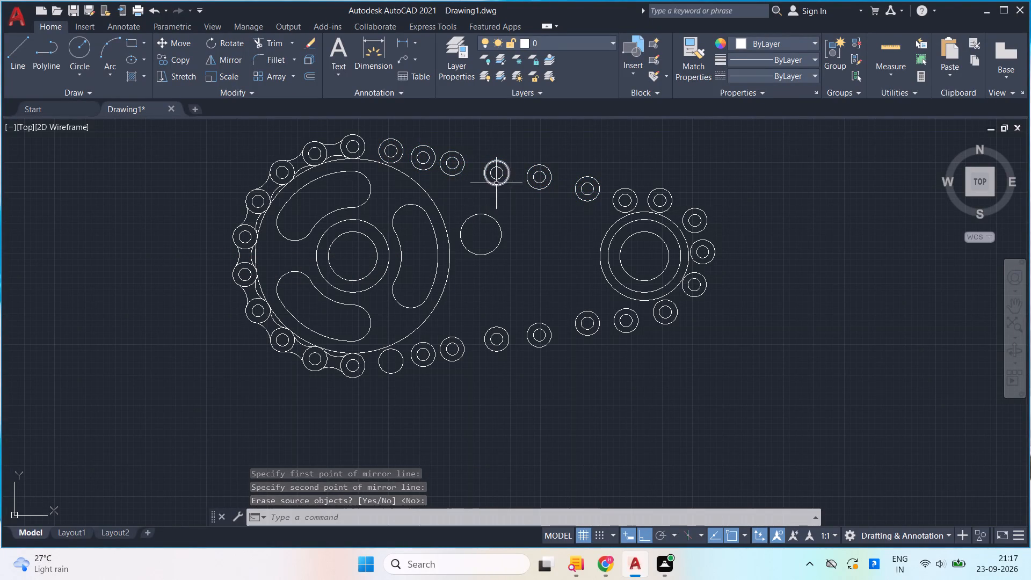
Copy the inner circle of the first upper-run pair onto the centre of the lone mirrored circle directly below it.
{"action": "left_click", "coordinate": [395, 153]}
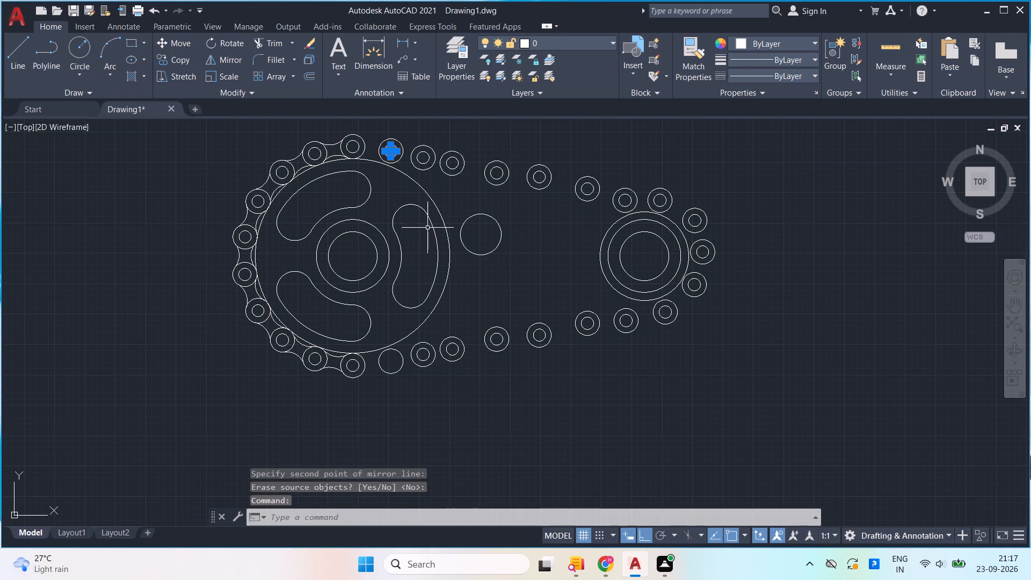
{"action": "type", "text": "co"}
{"action": "key", "text": "Return"}
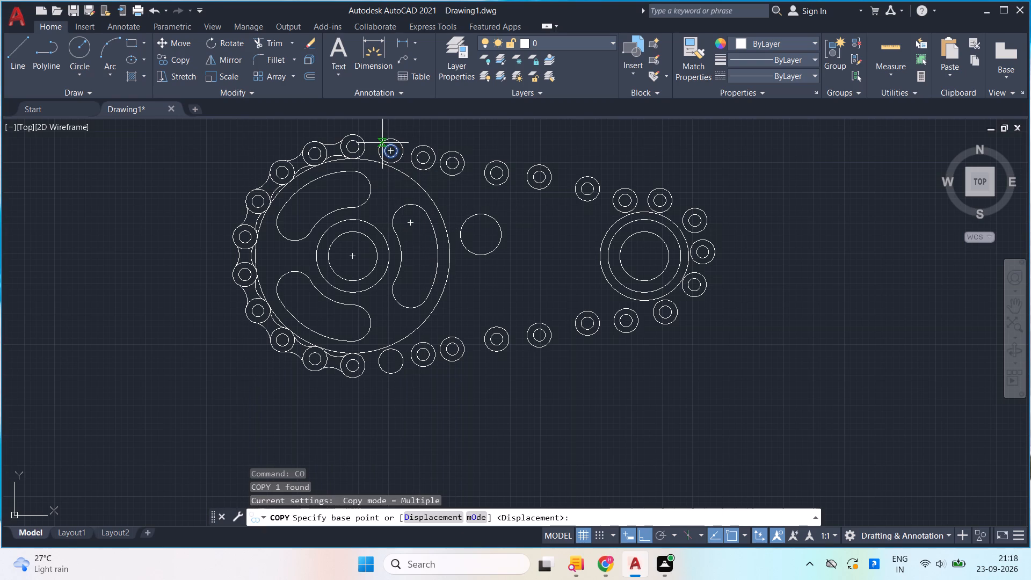
{"action": "left_click", "coordinate": [391, 149]}
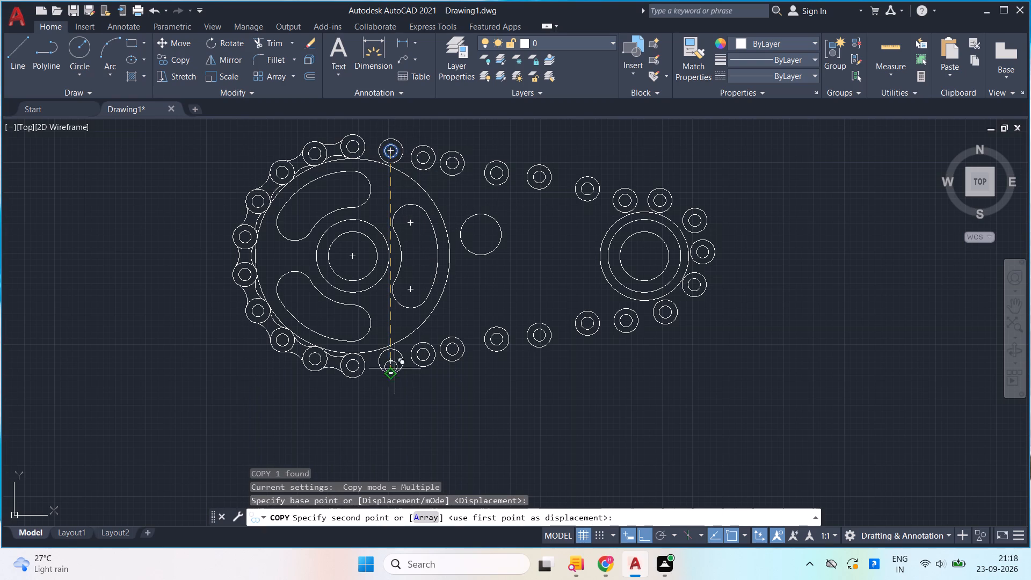
{"action": "left_click", "coordinate": [393, 360]}
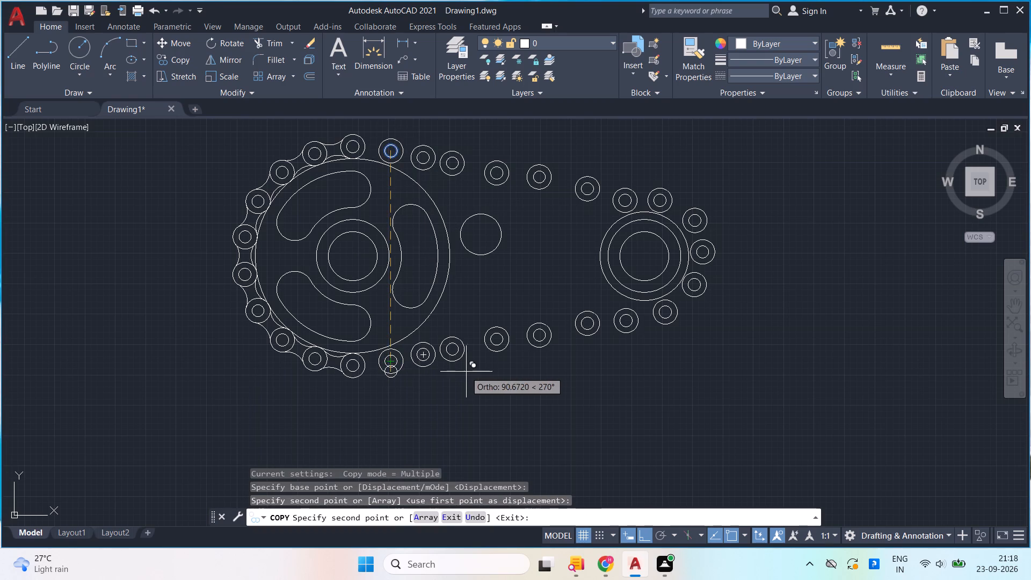
{"action": "key", "text": "Escape"}
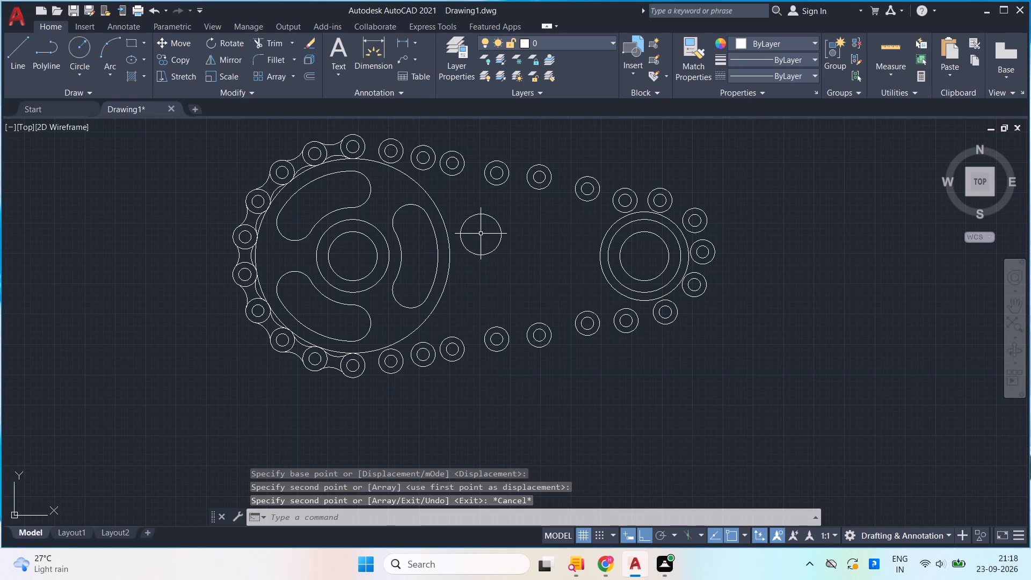
Fillet the outer circles of the large part's topmost pair and the first upper-run pair on both sides with radius 8.
{"action": "key", "text": "f"}
{"action": "key", "text": "Return"}
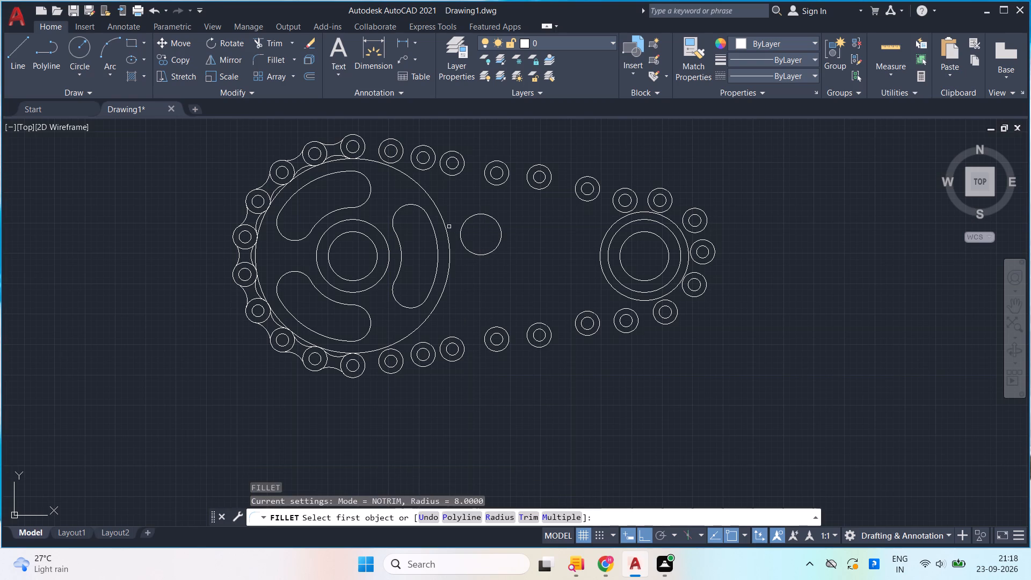
{"action": "left_click", "coordinate": [358, 135]}
{"action": "left_click", "coordinate": [389, 137]}
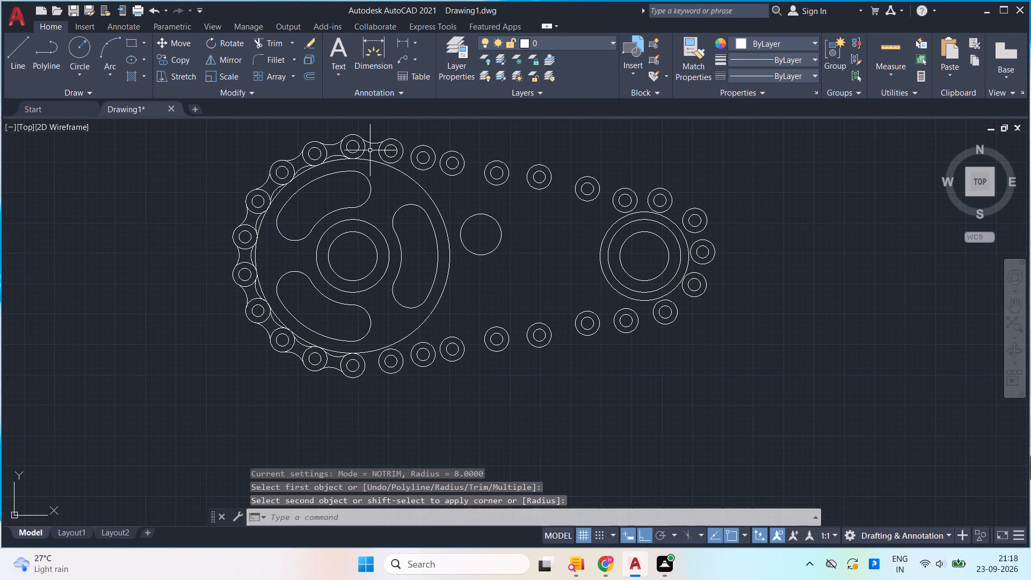
{"action": "key", "text": "space"}
{"action": "left_click", "coordinate": [355, 159]}
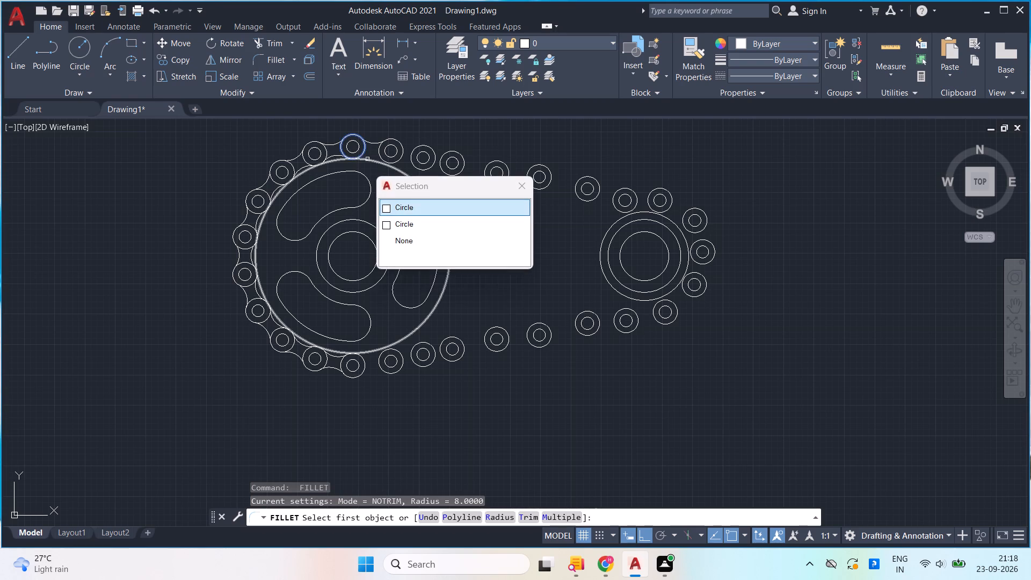
{"action": "left_click", "coordinate": [388, 211]}
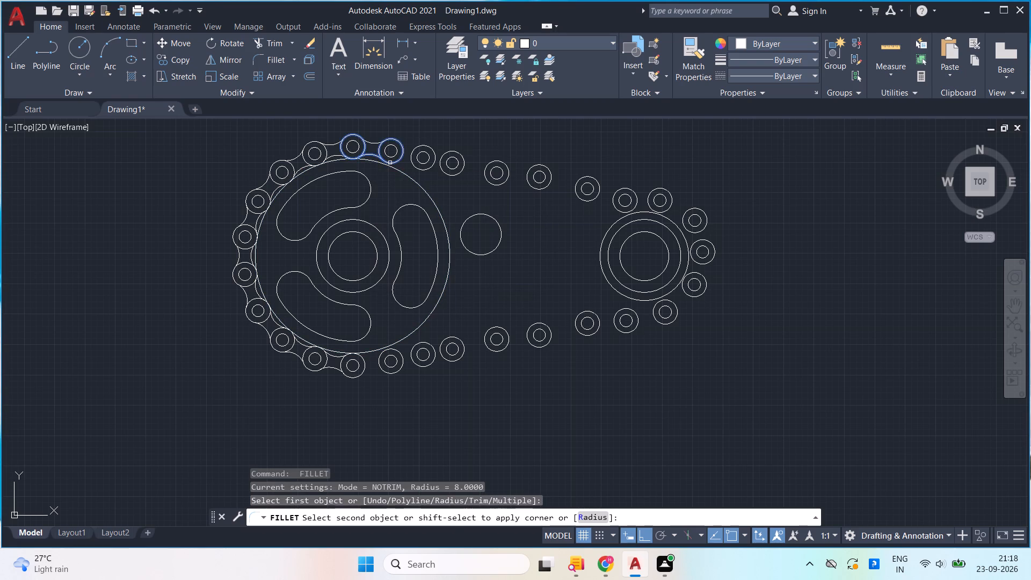
{"action": "left_click", "coordinate": [390, 163]}
Add radius 8 fillets on both sides linking the first upper-run circle pair to the second and the second to the third.
{"action": "key", "text": "space"}
{"action": "left_click", "coordinate": [398, 161]}
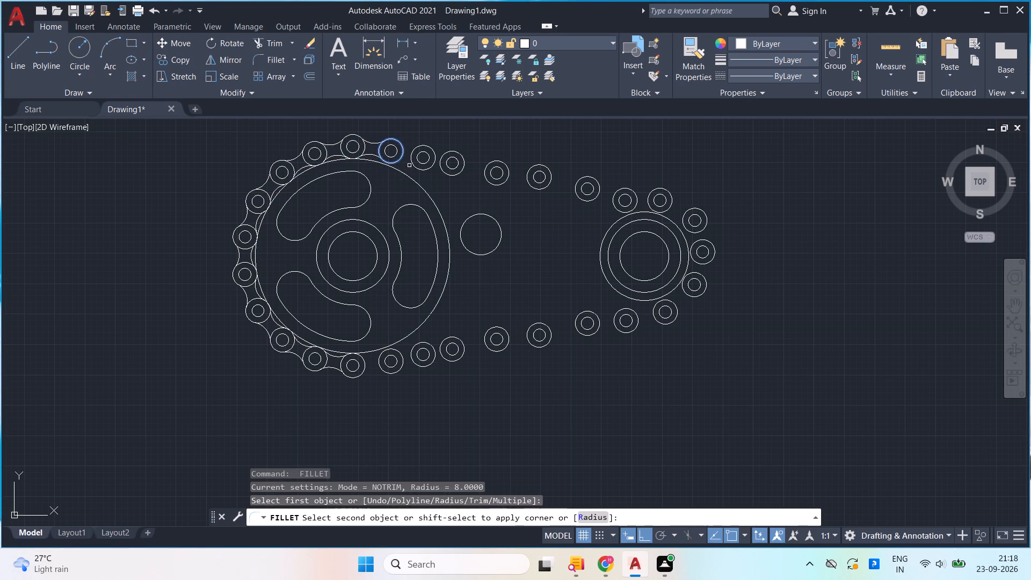
{"action": "left_click", "coordinate": [416, 168]}
{"action": "key", "text": "space"}
{"action": "left_click", "coordinate": [400, 144]}
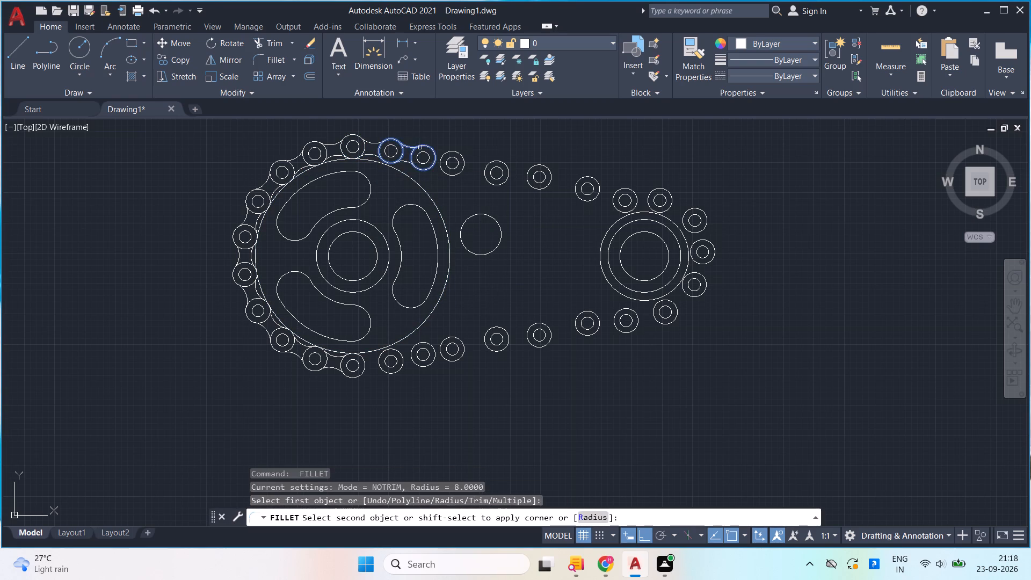
{"action": "left_click", "coordinate": [420, 148]}
{"action": "key", "text": "space"}
{"action": "left_click", "coordinate": [429, 170]}
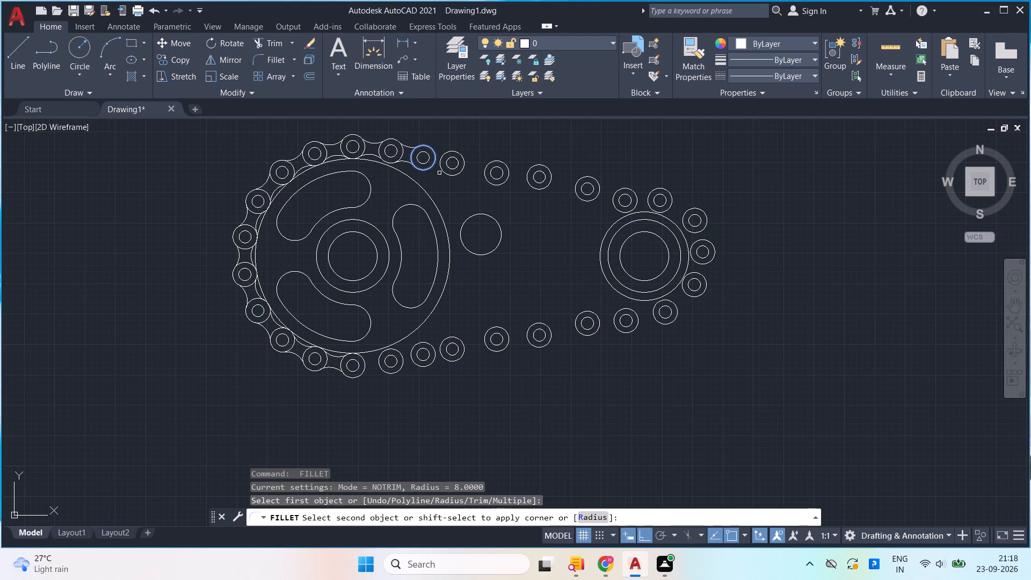
{"action": "left_click", "coordinate": [446, 174]}
{"action": "key", "text": "space"}
{"action": "left_click", "coordinate": [432, 149]}
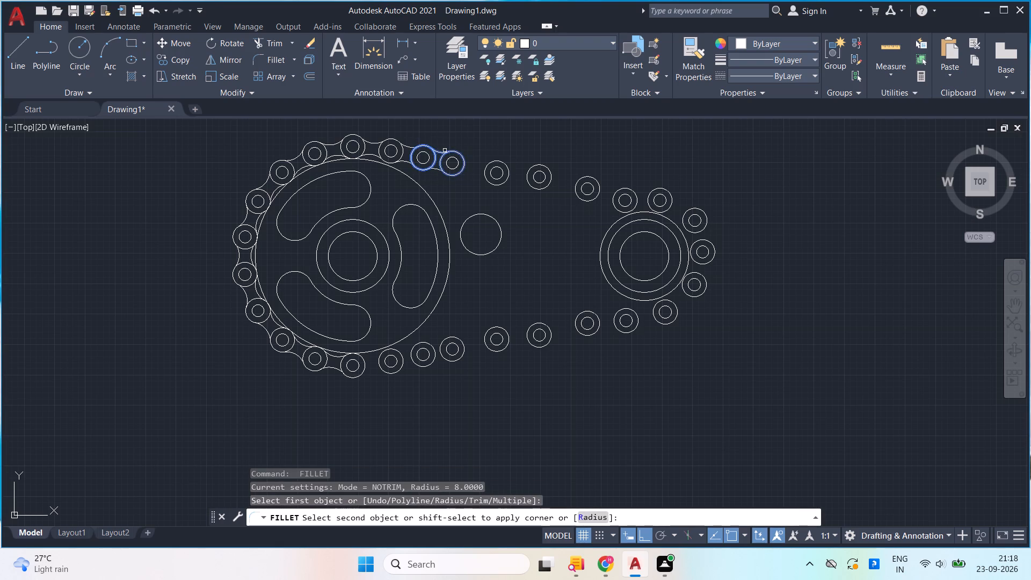
{"action": "left_click", "coordinate": [446, 151]}
Add radius 8 fillets on both sides linking the third upper-run circle pair to the fourth and the fourth to the fifth.
{"action": "key", "text": "space"}
{"action": "left_click", "coordinate": [463, 156]}
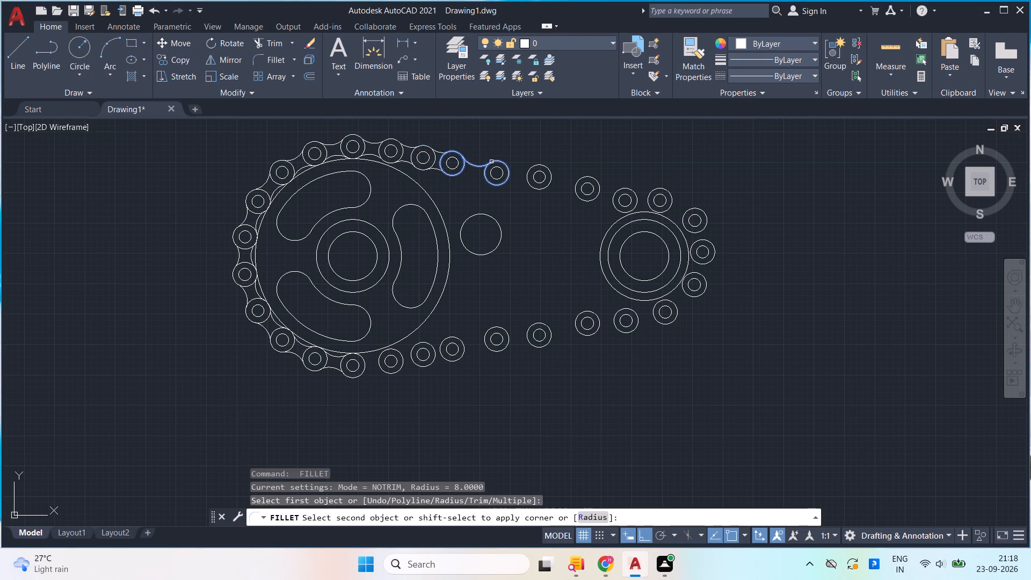
{"action": "left_click", "coordinate": [492, 162]}
{"action": "key", "text": "space"}
{"action": "left_click", "coordinate": [458, 175]}
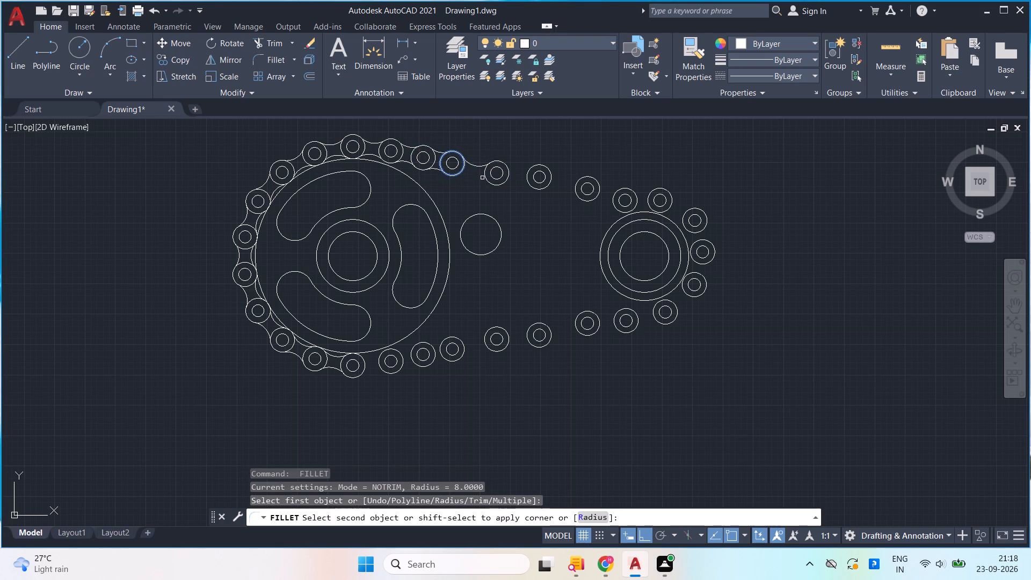
{"action": "left_click", "coordinate": [486, 182]}
{"action": "key", "text": "space"}
{"action": "left_click", "coordinate": [501, 163]}
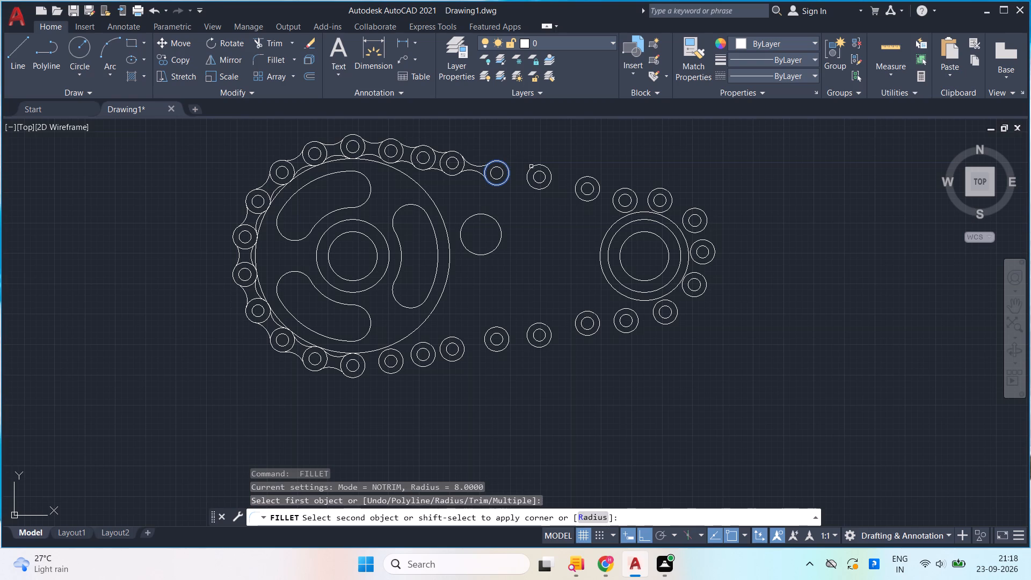
{"action": "left_click", "coordinate": [536, 167]}
{"action": "key", "text": "space"}
{"action": "left_click", "coordinate": [495, 187]}
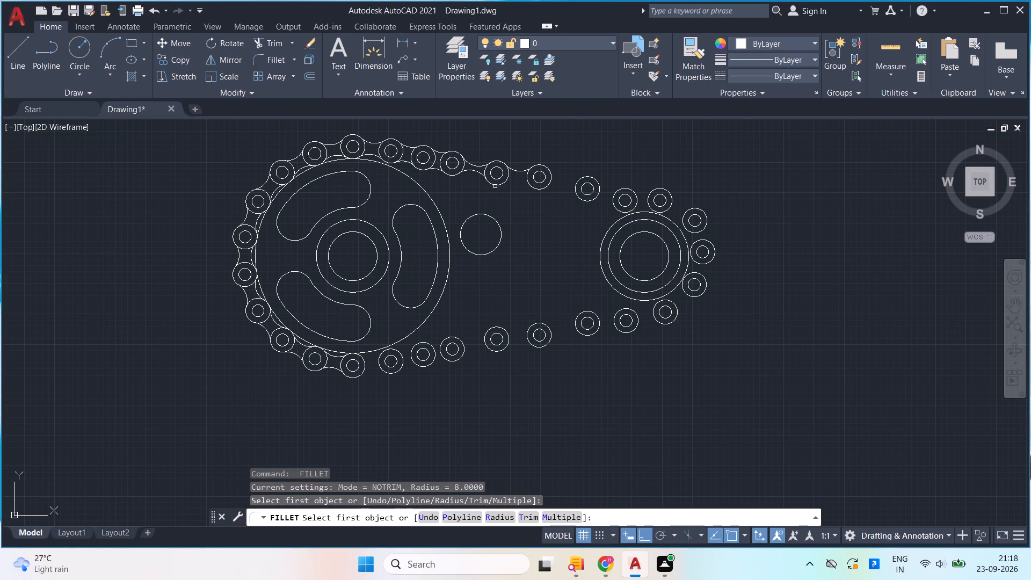
{"action": "left_click", "coordinate": [495, 186]}
{"action": "left_click", "coordinate": [502, 185]}
{"action": "left_click", "coordinate": [527, 185]}
Add radius 8 fillets on both sides linking the fifth upper-run pair to the sixth and the sixth to the smaller sprocket's first pair.
{"action": "key", "text": "space"}
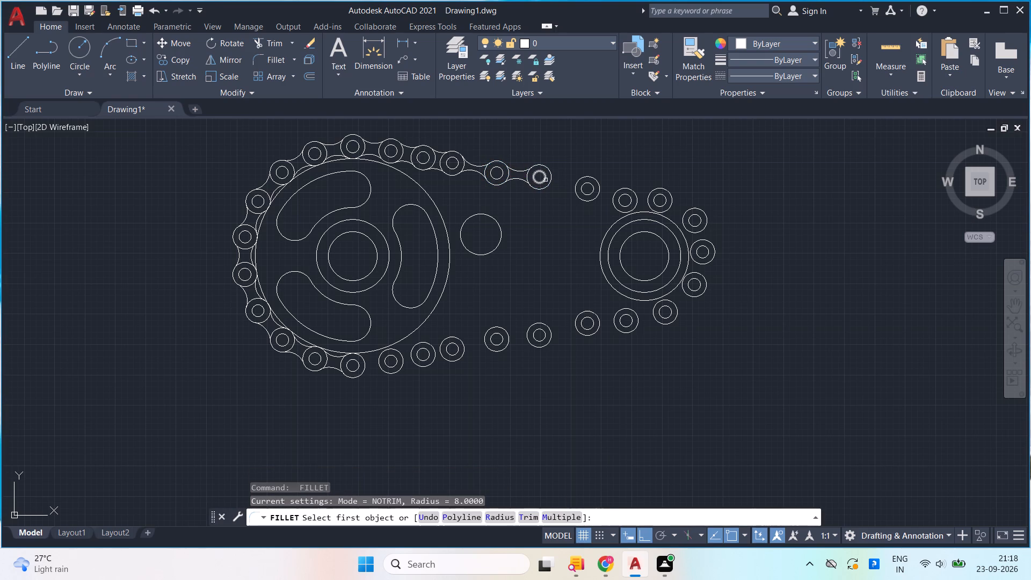
{"action": "left_click", "coordinate": [550, 175]}
{"action": "left_click", "coordinate": [584, 179]}
{"action": "key", "text": "space"}
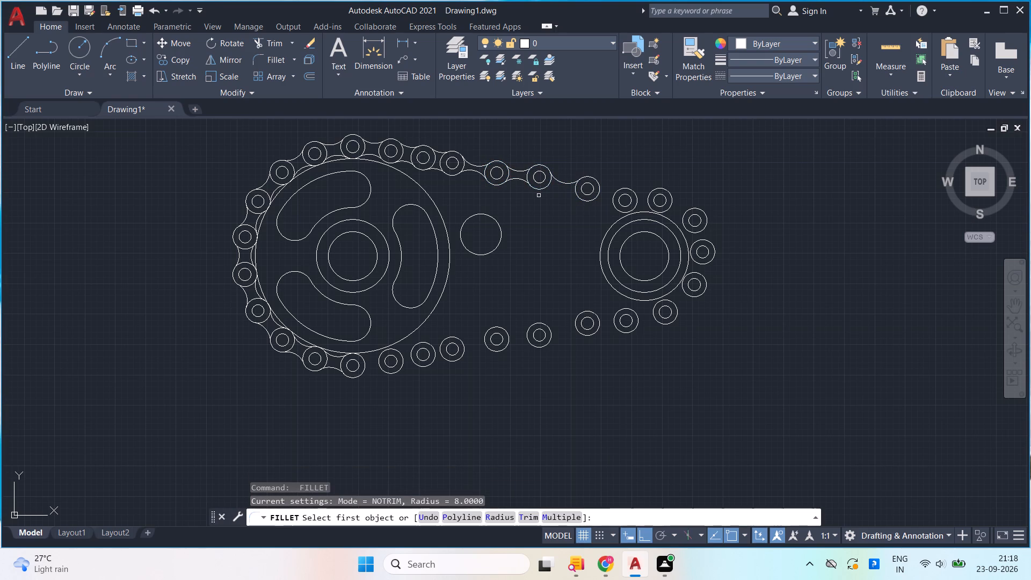
{"action": "left_click", "coordinate": [540, 189]}
{"action": "left_click", "coordinate": [578, 194]}
{"action": "key", "text": "space"}
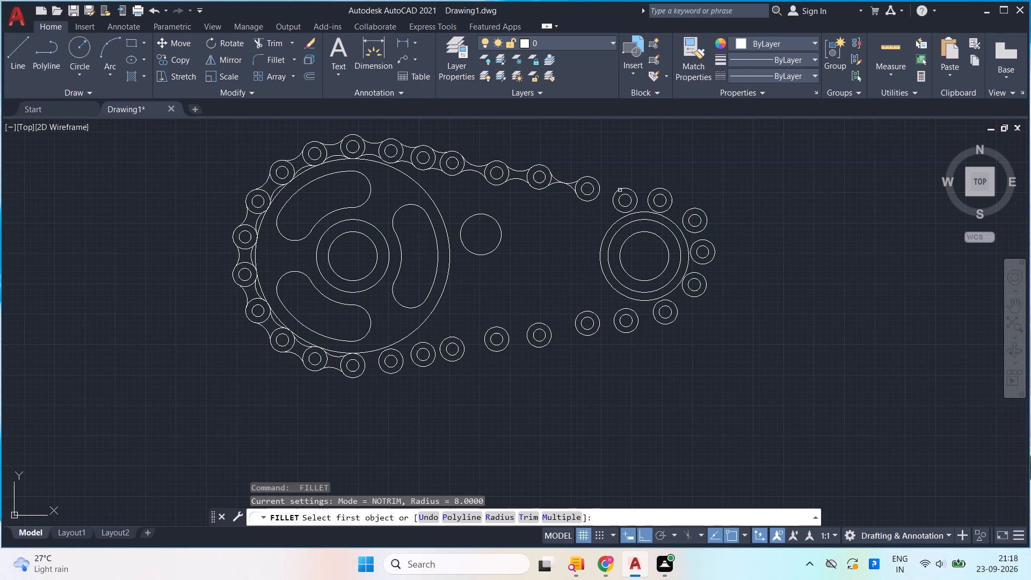
{"action": "left_click", "coordinate": [596, 186]}
{"action": "left_click", "coordinate": [600, 185]}
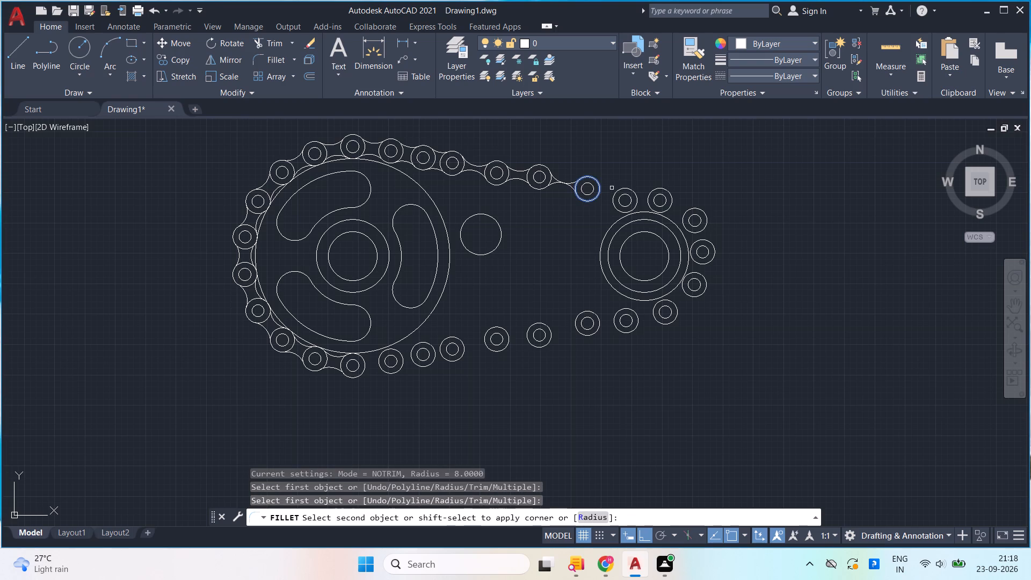
{"action": "left_click", "coordinate": [619, 187]}
{"action": "key", "text": "space"}
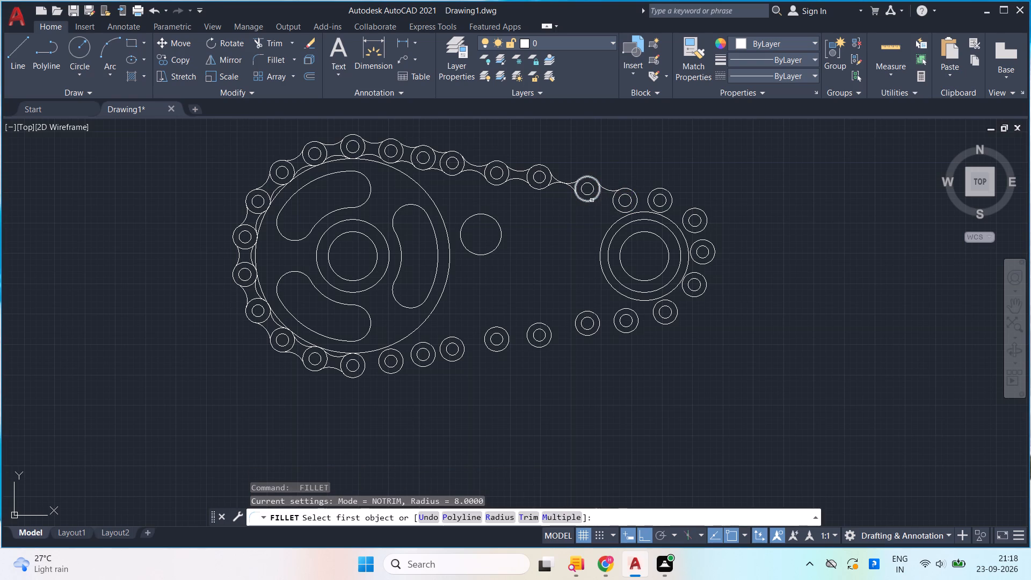
{"action": "left_click", "coordinate": [592, 200]}
{"action": "left_click", "coordinate": [613, 205]}
Add radius 8 fillets on both sides linking the first three circle pairs over the top of the smaller sprocket.
{"action": "key", "text": "space"}
{"action": "left_click", "coordinate": [633, 192]}
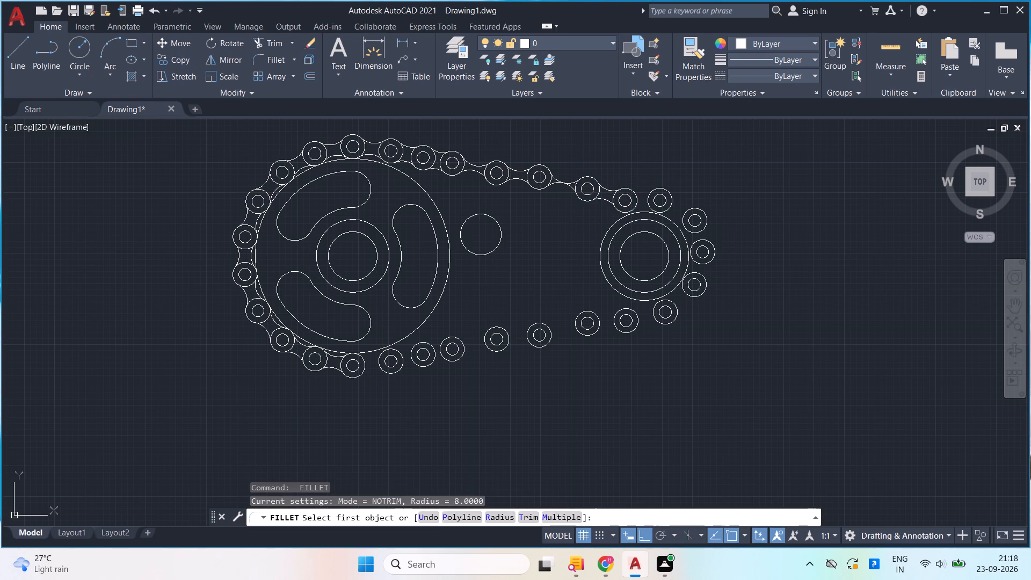
{"action": "left_click", "coordinate": [656, 190]}
{"action": "key", "text": "space"}
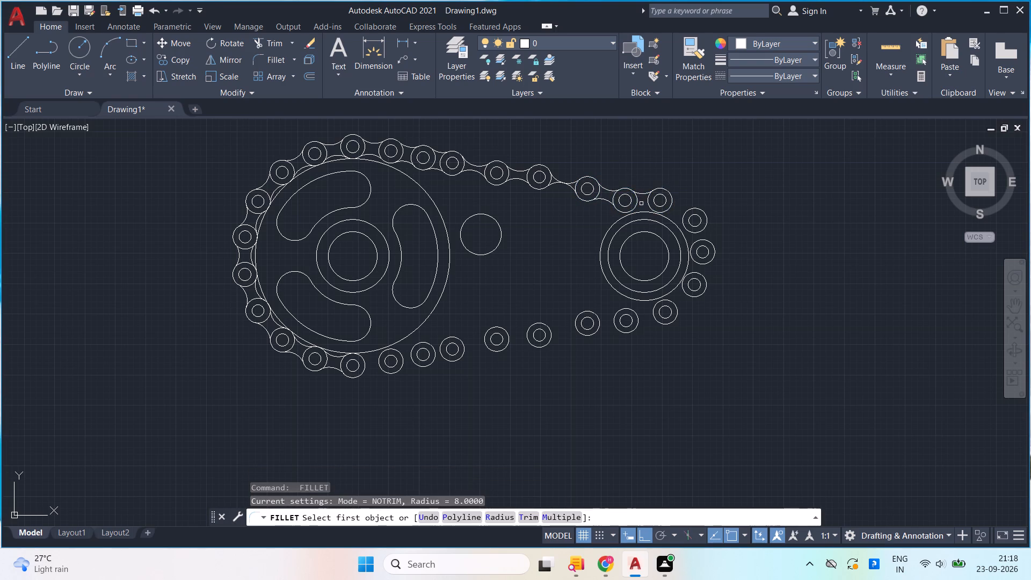
{"action": "left_click", "coordinate": [637, 205]}
{"action": "left_click", "coordinate": [654, 208]}
{"action": "key", "text": "space"}
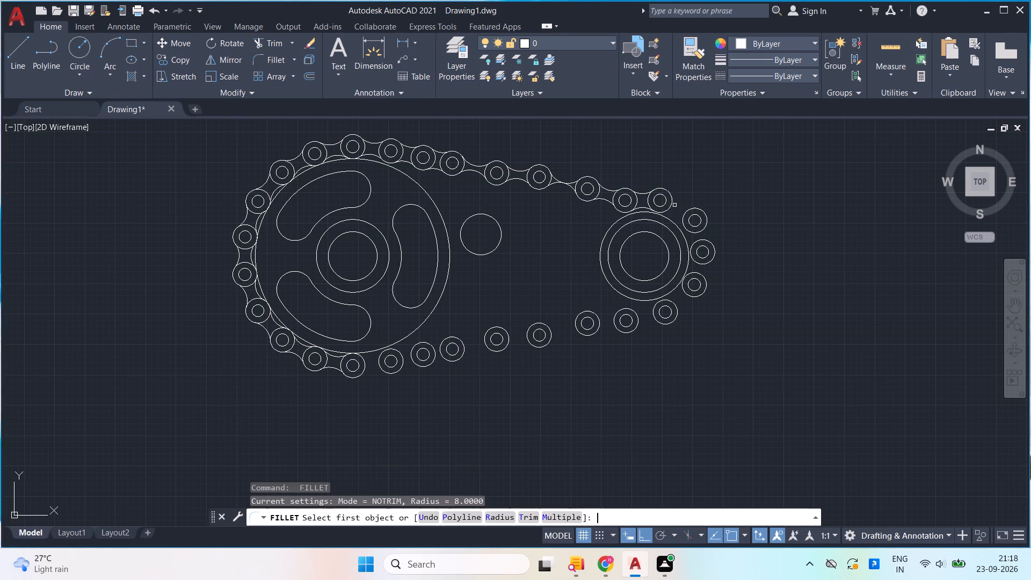
{"action": "left_click", "coordinate": [672, 199]}
{"action": "left_click", "coordinate": [691, 210]}
{"action": "key", "text": "space"}
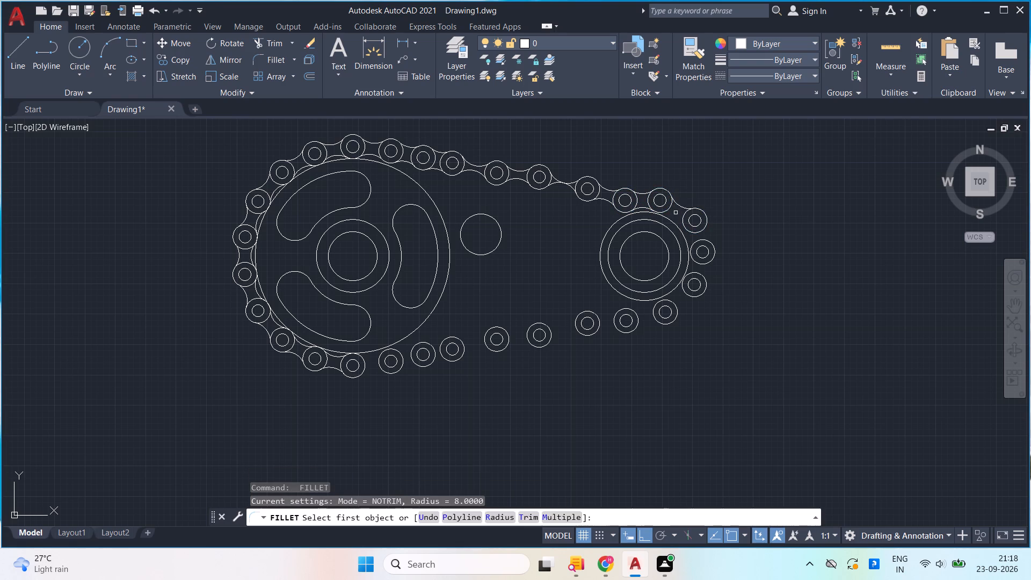
{"action": "left_click", "coordinate": [667, 211]}
{"action": "left_click", "coordinate": [682, 223]}
Fillet the smaller sprocket's outermost circle pair to the pair just below it on both sides with radius 8.
{"action": "key", "text": "space"}
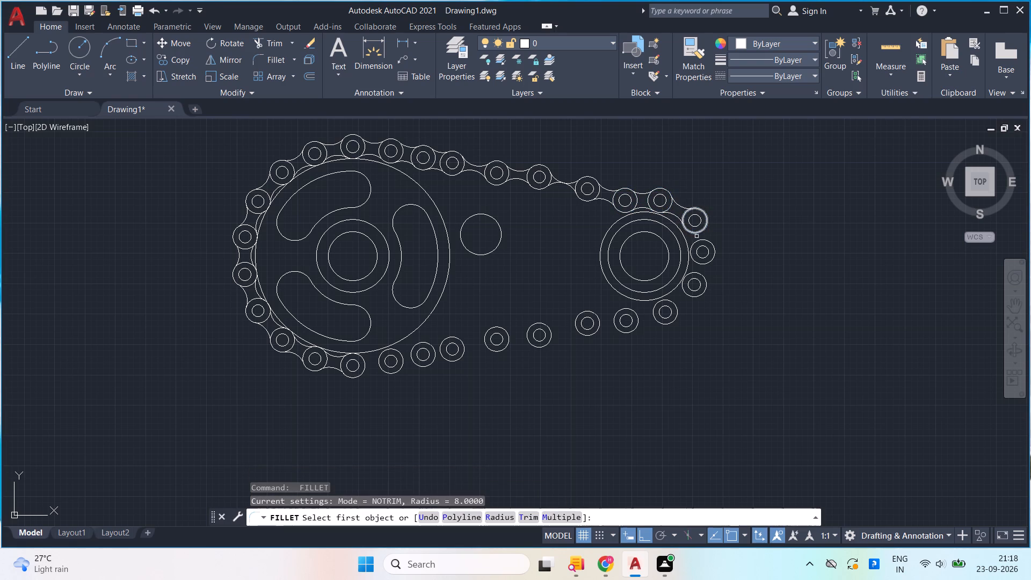
{"action": "left_click", "coordinate": [715, 256]}
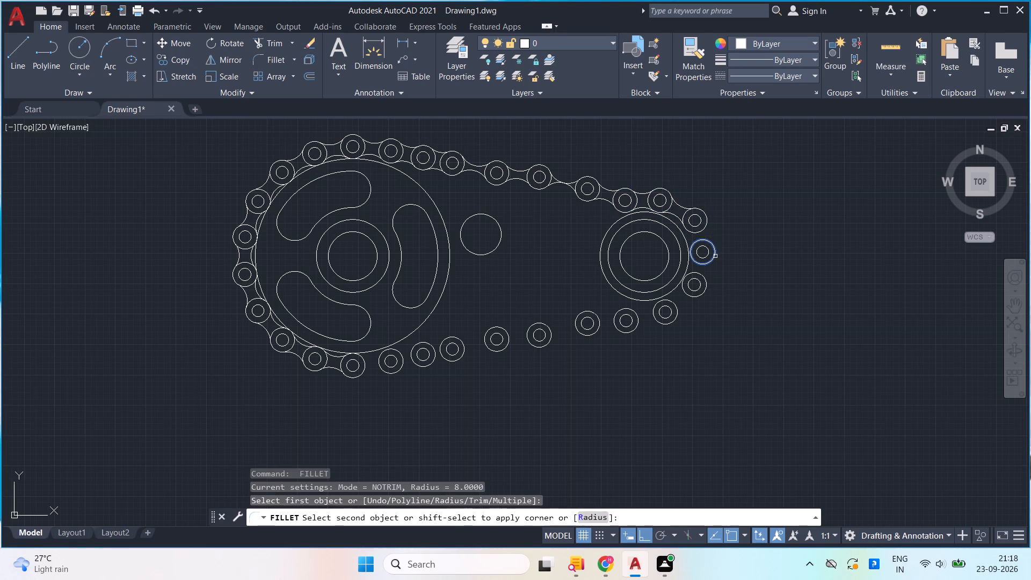
{"action": "left_click", "coordinate": [708, 287]}
{"action": "key", "text": "space"}
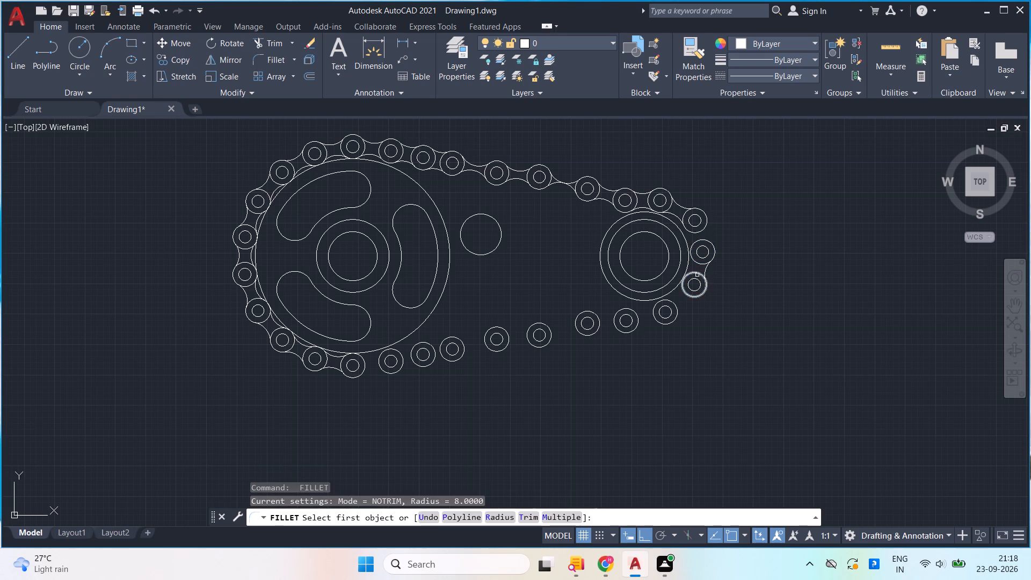
{"action": "left_click", "coordinate": [697, 262]}
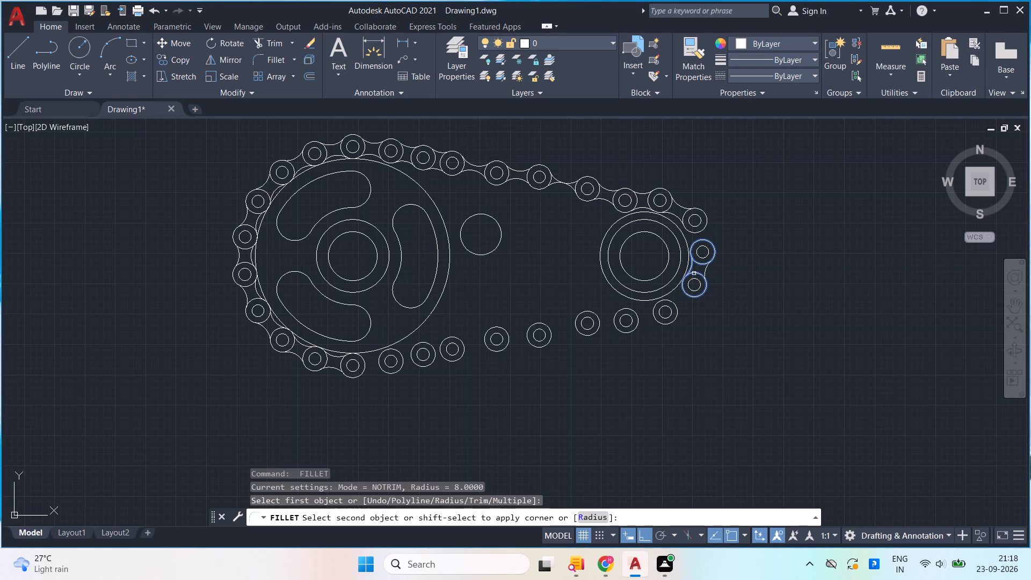
{"action": "left_click", "coordinate": [693, 274]}
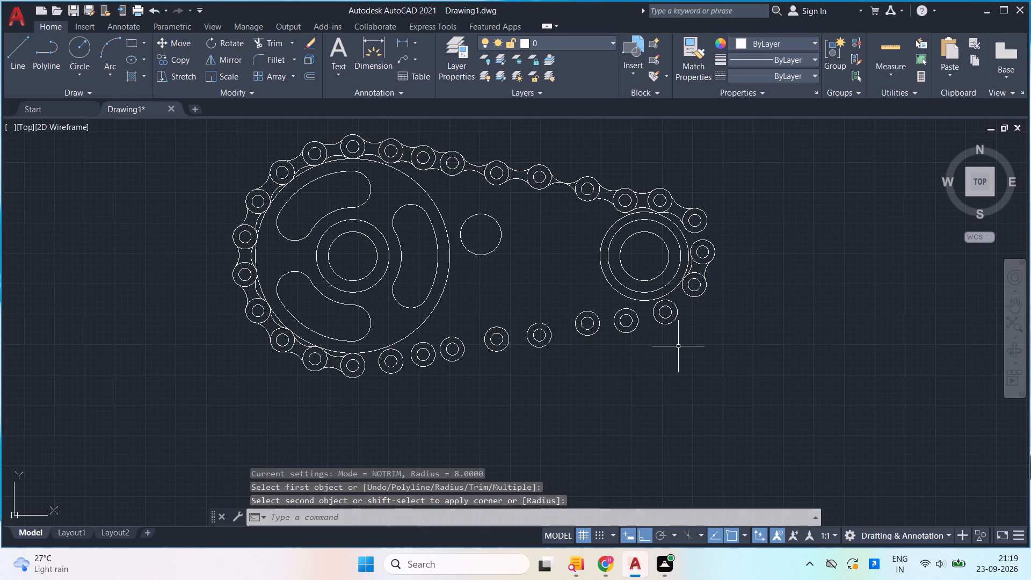
Add radius 8 fillets on both sides linking the last three circle pairs around the underside of the smaller sprocket.
{"action": "key", "text": "space"}
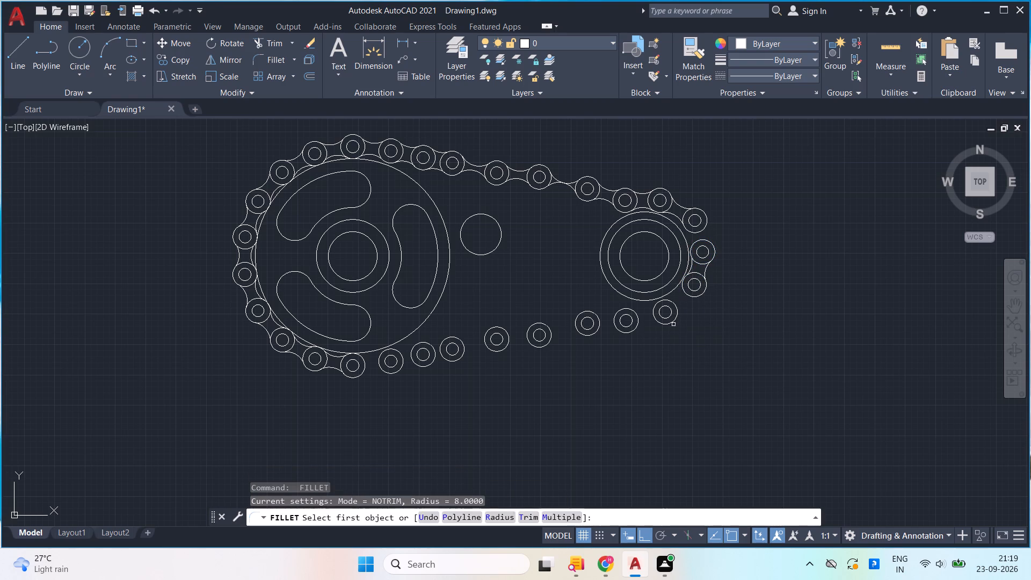
{"action": "left_click", "coordinate": [698, 295]}
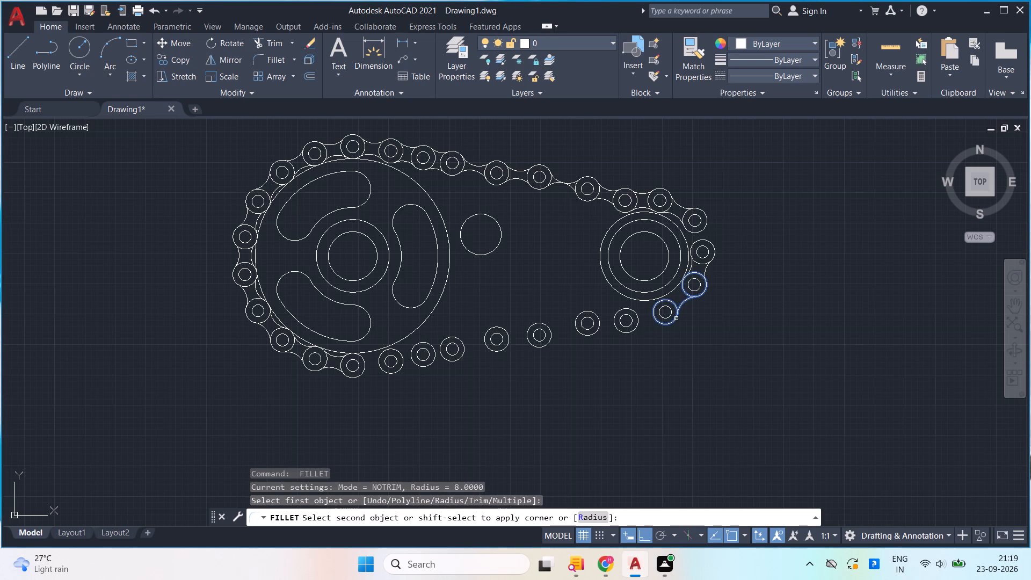
{"action": "left_click", "coordinate": [676, 318]}
{"action": "key", "text": "space"}
{"action": "left_click", "coordinate": [683, 291]}
{"action": "left_click", "coordinate": [671, 301]}
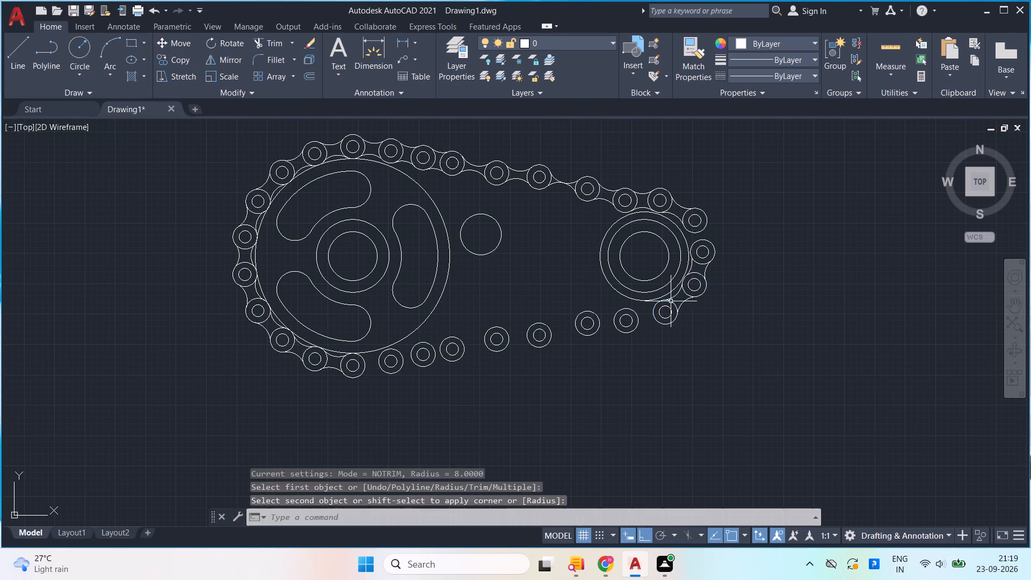
{"action": "key", "text": "space"}
{"action": "left_click", "coordinate": [658, 321]}
{"action": "left_click", "coordinate": [637, 328]}
{"action": "key", "text": "space"}
{"action": "left_click", "coordinate": [654, 309]}
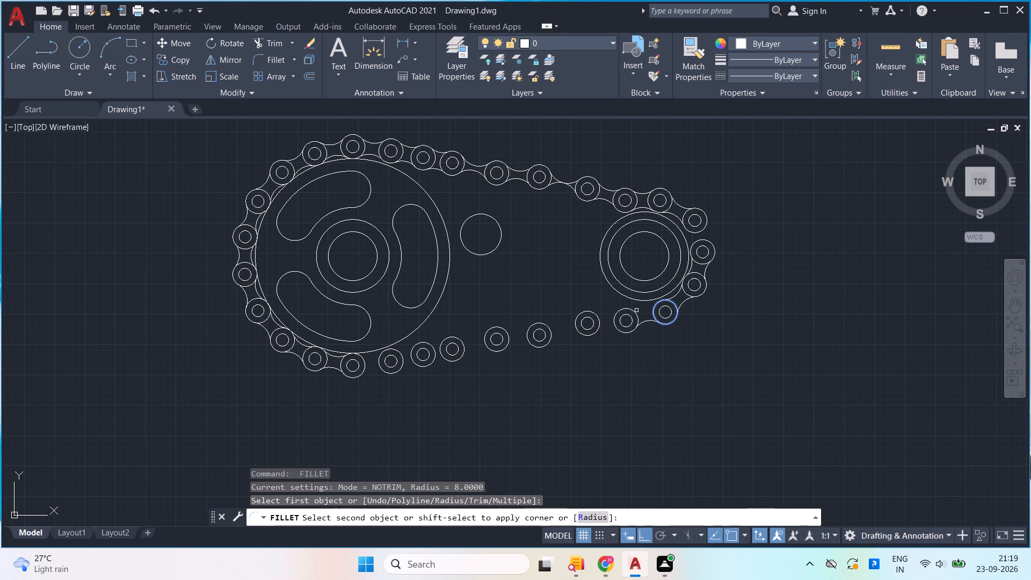
{"action": "left_click", "coordinate": [634, 311]}
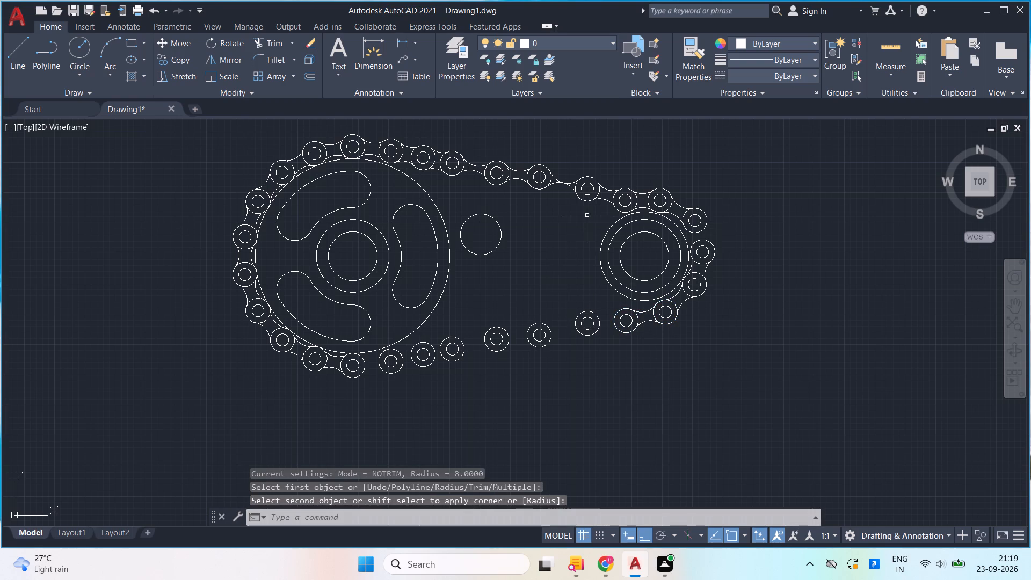
Delete the six lower-run circle pairs between the sprockets, except the inner circles of the fourth and fifth pairs from the large sprocket.
{"action": "left_click", "coordinate": [605, 358]}
{"action": "left_click", "coordinate": [559, 315]}
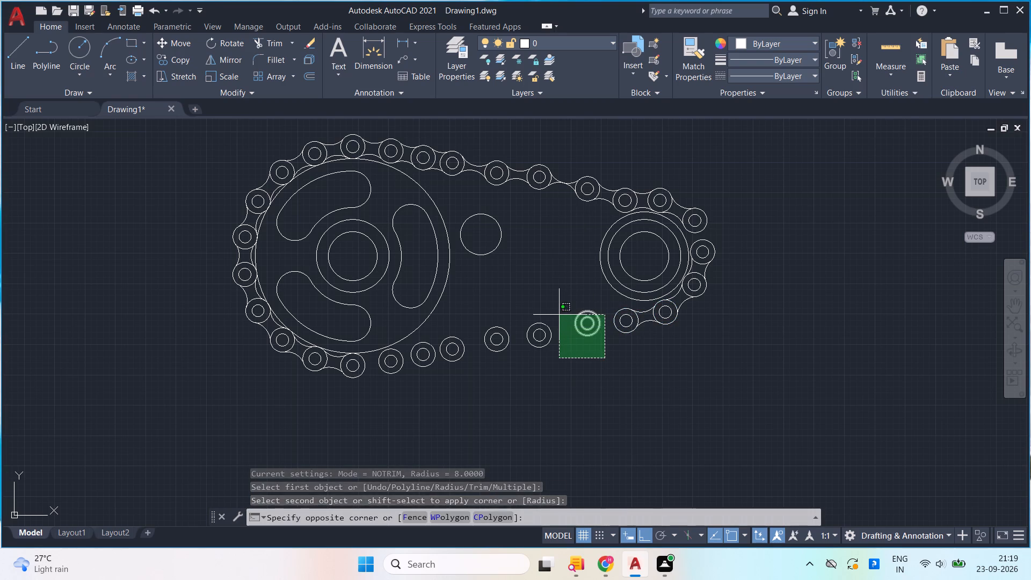
{"action": "left_click_drag", "start_coordinate": [570, 367], "coordinate": [563, 365]}
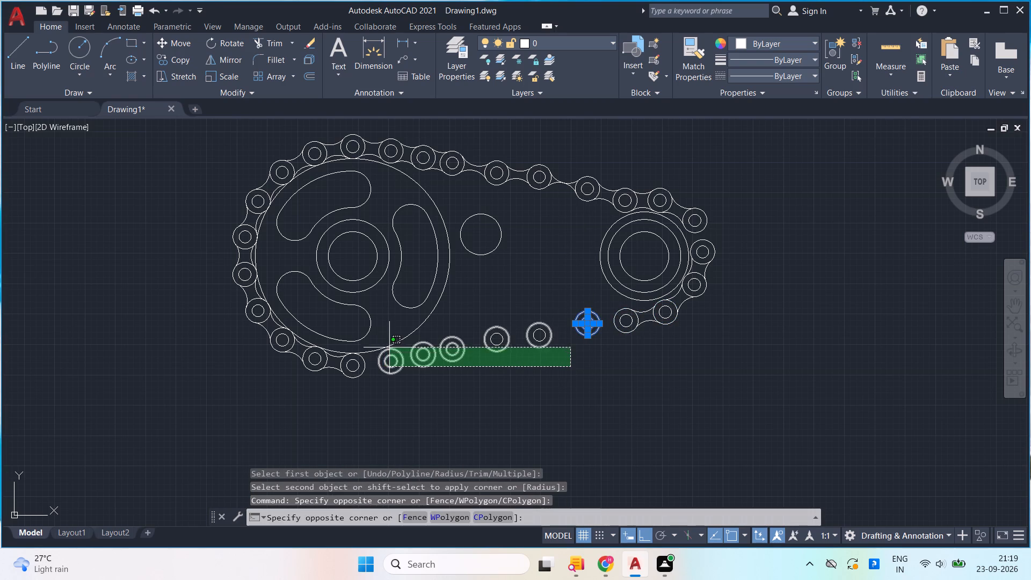
{"action": "left_click", "coordinate": [389, 347]}
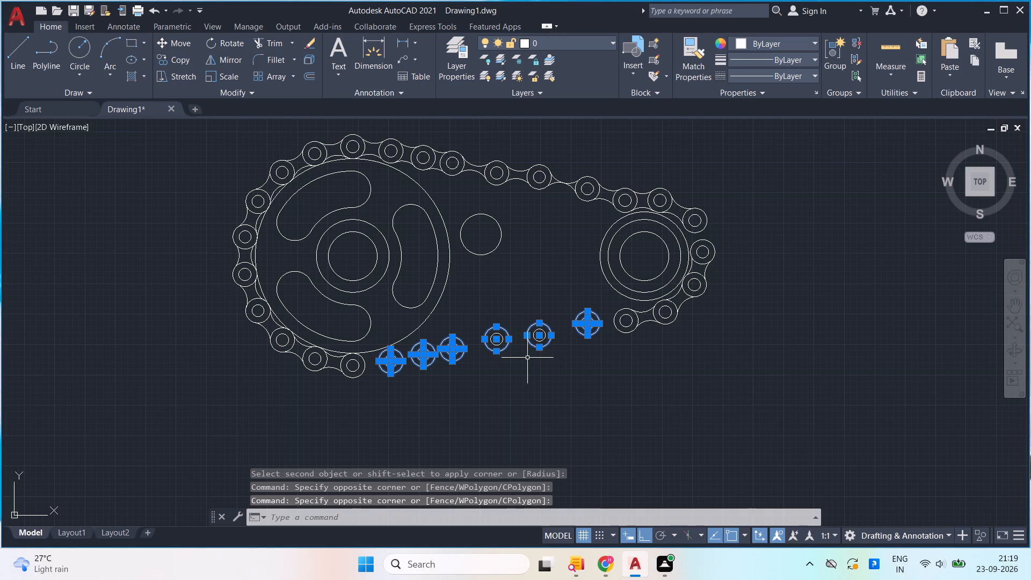
{"action": "key", "text": "Delete"}
Mirror the six upper-run circle pairs and their linking fillets about the horizontal line through the large sprocket's center, keeping the originals.
{"action": "left_click", "coordinate": [584, 208]}
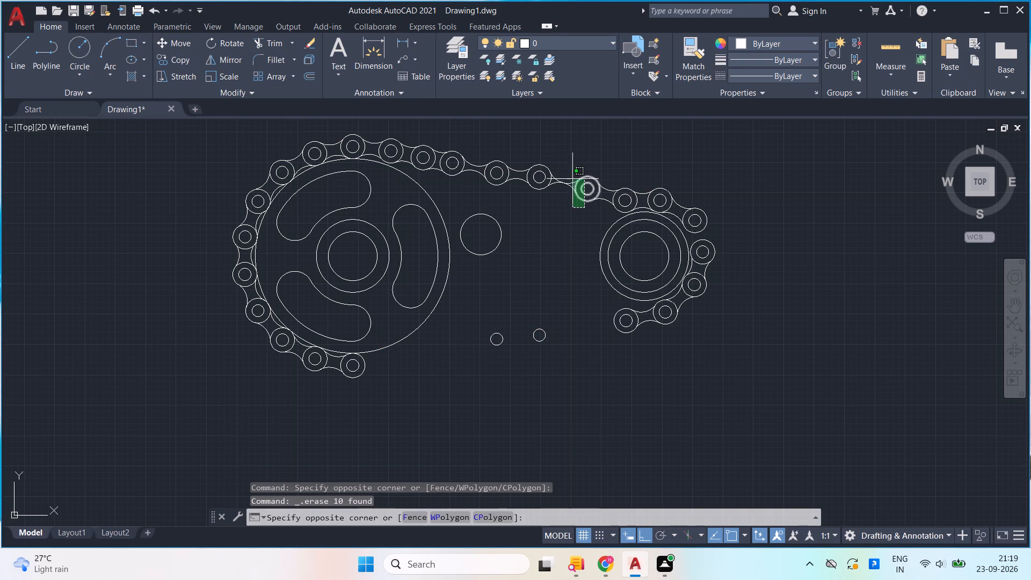
{"action": "left_click", "coordinate": [515, 156]}
{"action": "left_click", "coordinate": [493, 195]}
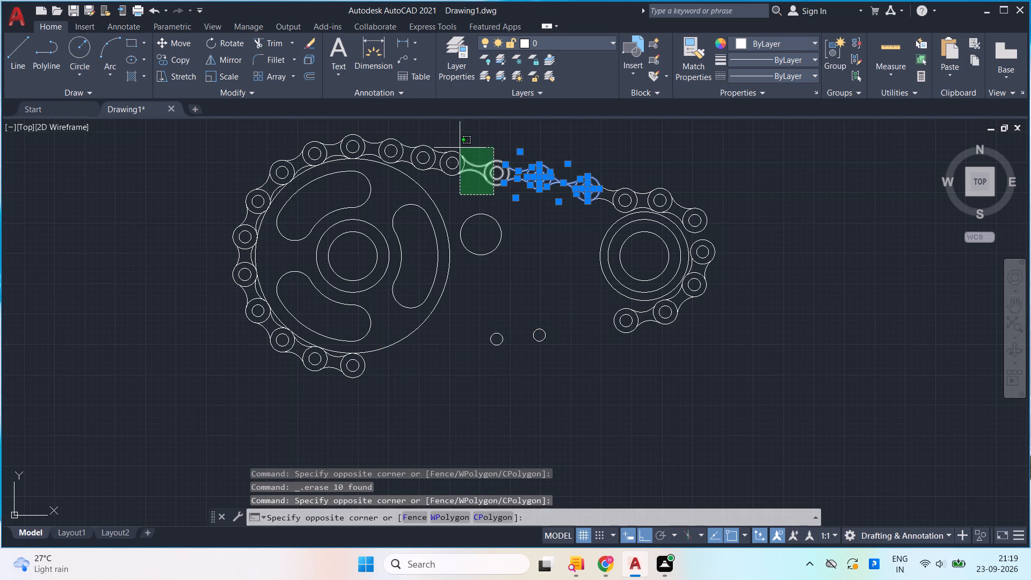
{"action": "left_click", "coordinate": [448, 145]}
{"action": "left_click", "coordinate": [438, 176]}
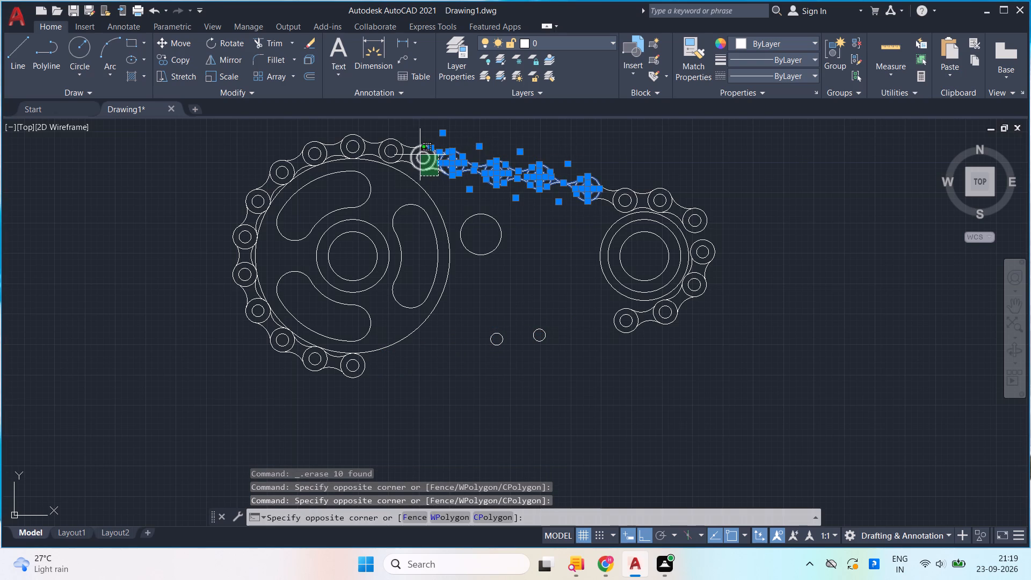
{"action": "left_click", "coordinate": [412, 146]}
{"action": "left_click", "coordinate": [403, 156]}
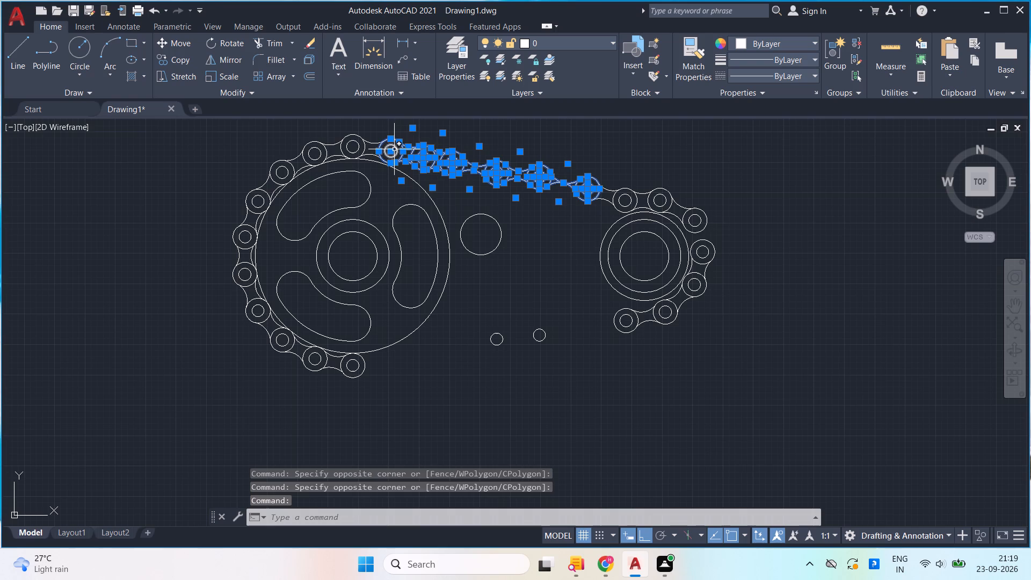
{"action": "left_click", "coordinate": [394, 149]}
{"action": "left_click_drag", "start_coordinate": [582, 213], "coordinate": [579, 213]}
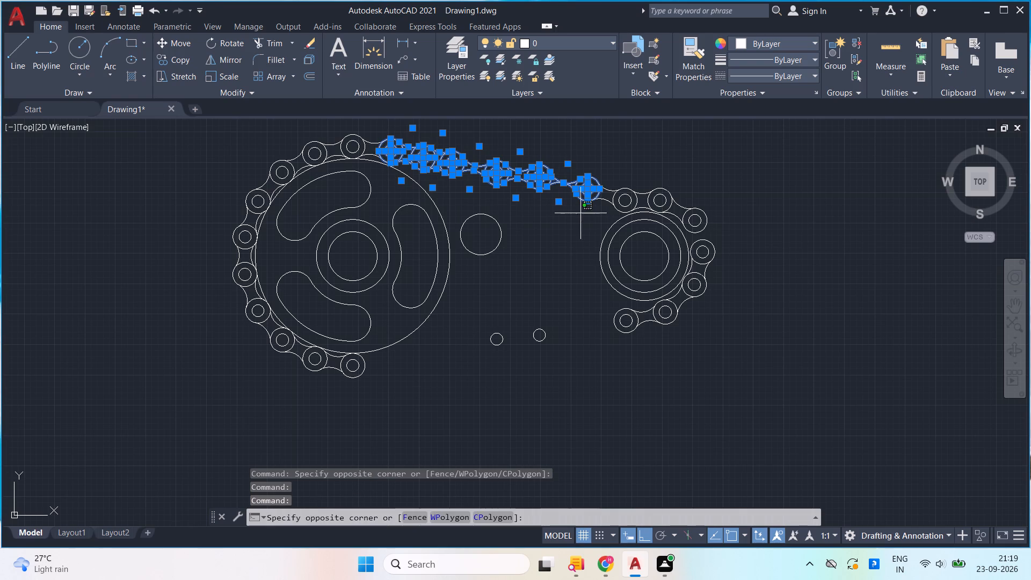
{"action": "left_click_drag", "start_coordinate": [579, 213], "coordinate": [576, 210]}
{"action": "left_click", "coordinate": [511, 152]}
{"action": "left_click", "coordinate": [492, 187]}
{"action": "left_click", "coordinate": [432, 149]}
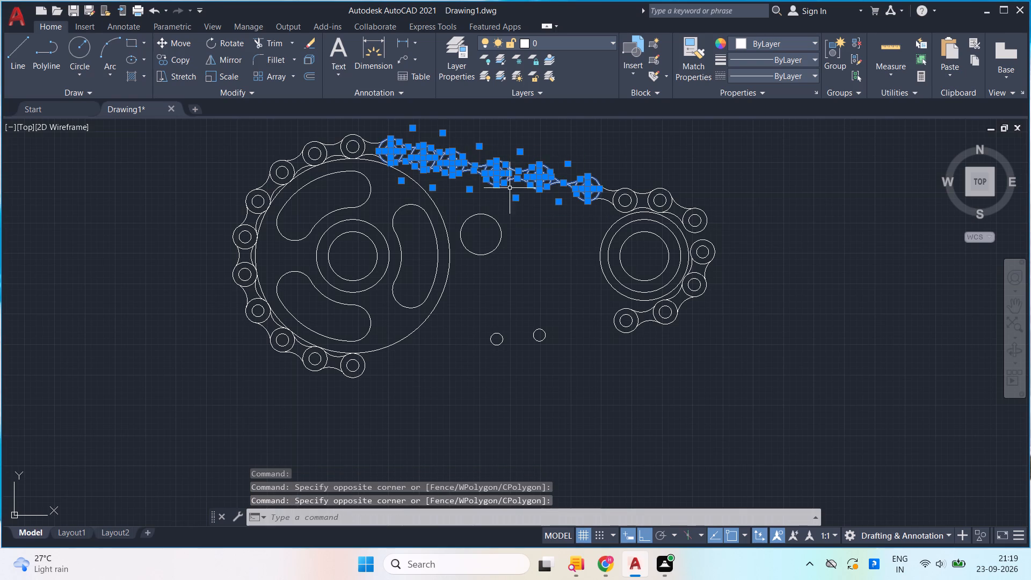
{"action": "key", "text": "m"}
{"action": "key", "text": "i"}
{"action": "key", "text": "Return"}
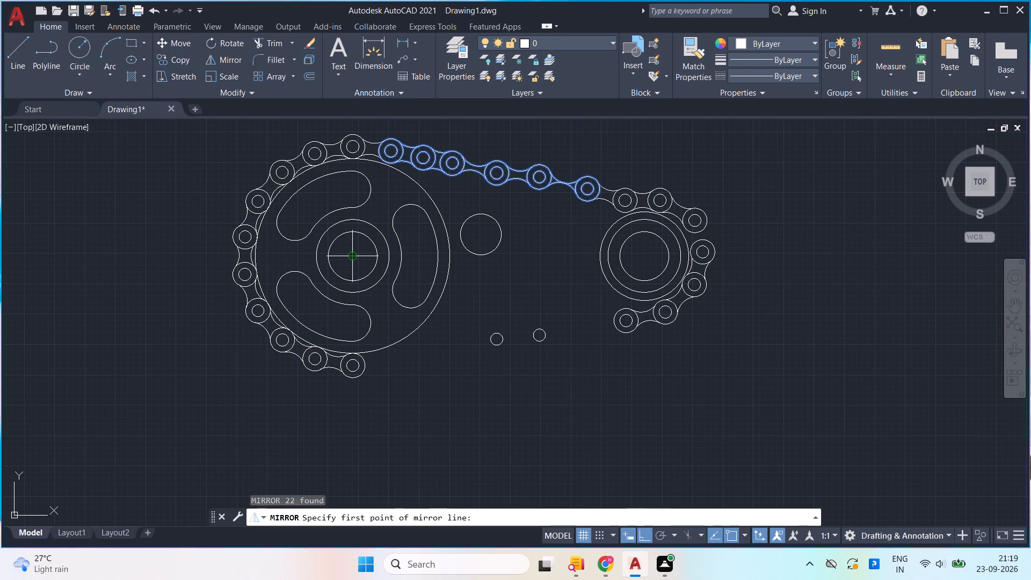
{"action": "left_click", "coordinate": [355, 256]}
{"action": "left_click", "coordinate": [158, 261]}
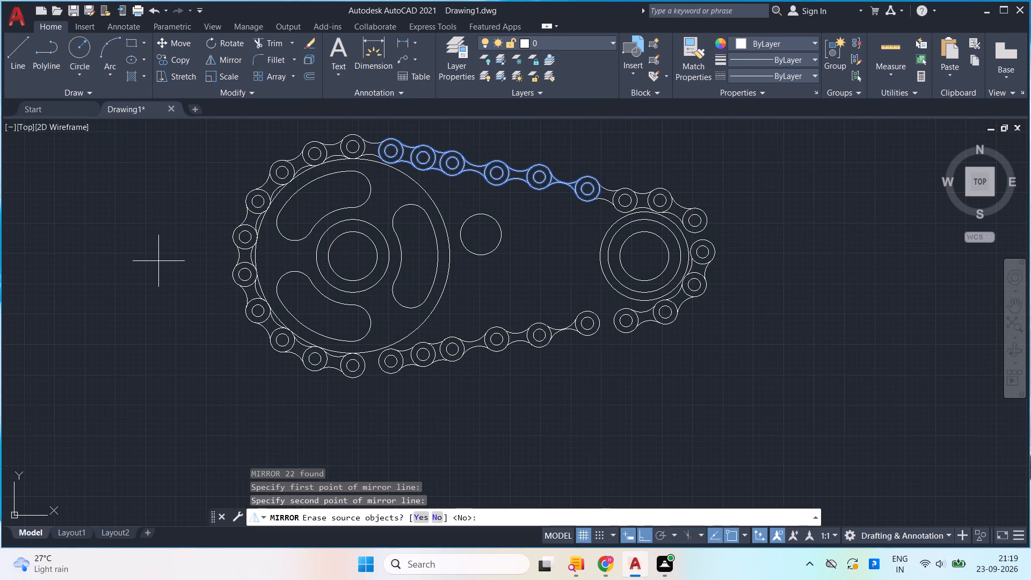
{"action": "key", "text": "Return"}
Fillet the lower-run pair nearest the smaller sprocket to that sprocket's adjacent pair on both sides with radius 8.
{"action": "key", "text": "f"}
{"action": "key", "text": "Return"}
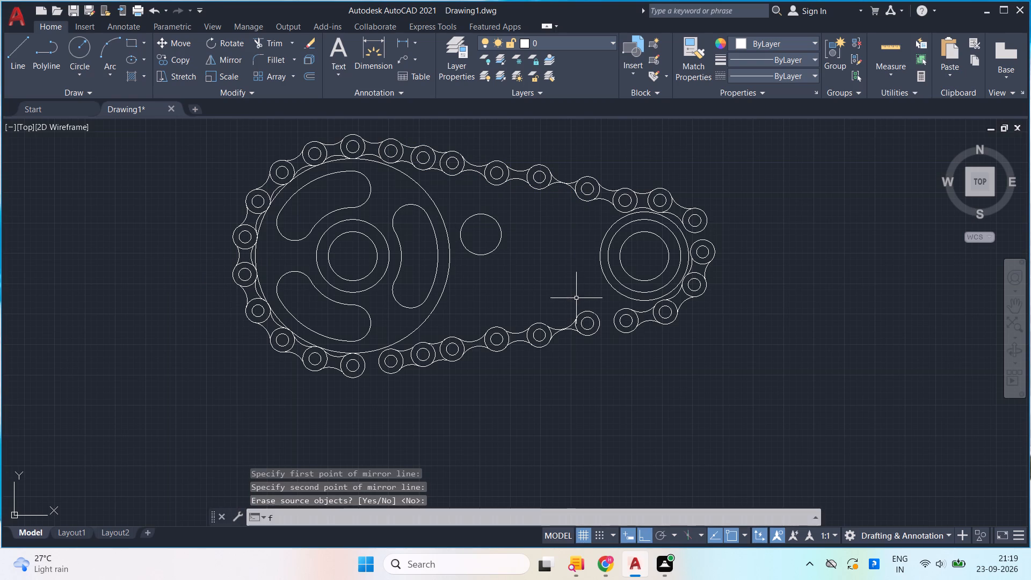
{"action": "left_click", "coordinate": [587, 310]}
{"action": "left_click", "coordinate": [620, 310]}
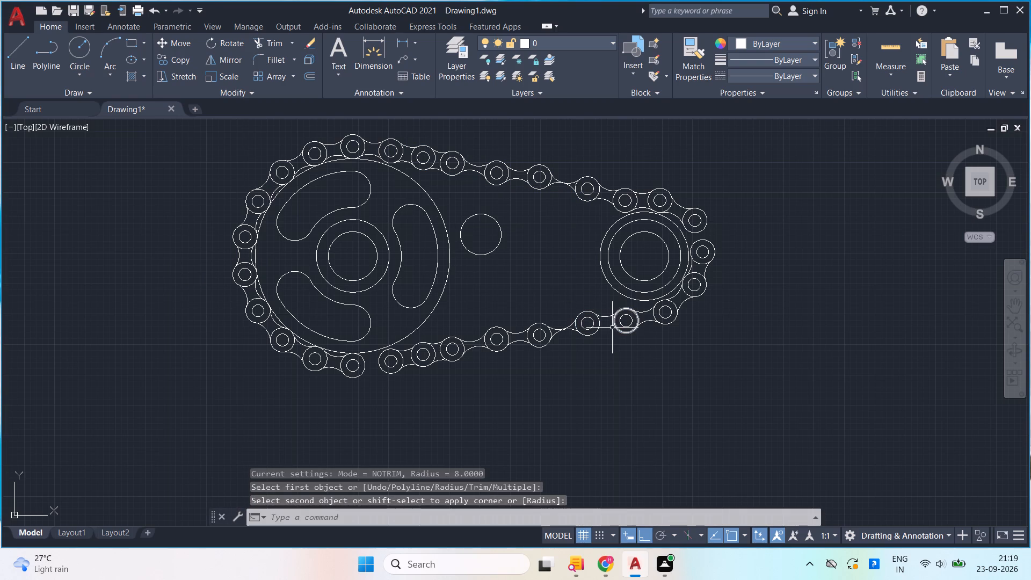
{"action": "key", "text": "space"}
{"action": "left_click", "coordinate": [593, 335]}
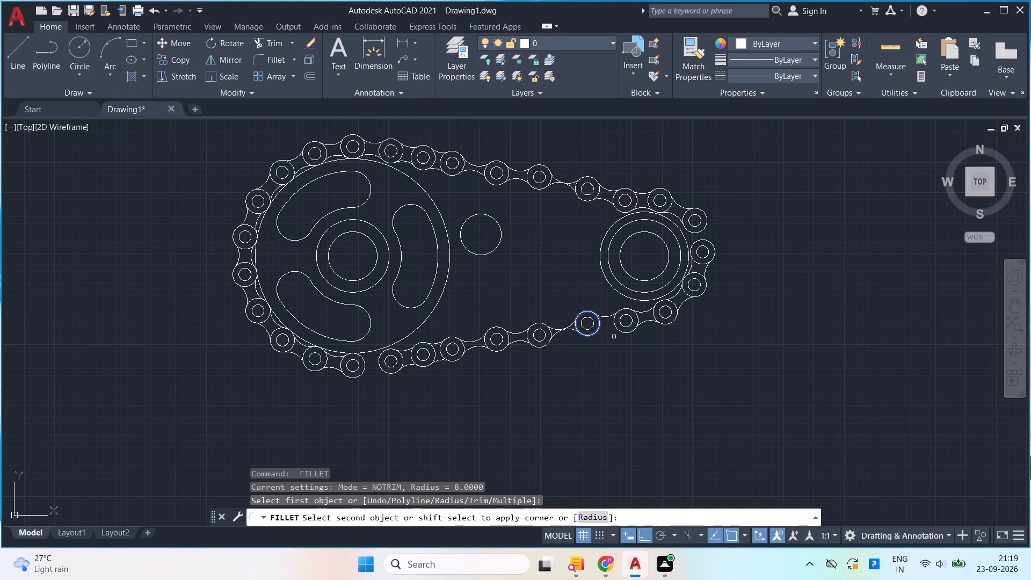
{"action": "left_click", "coordinate": [626, 332]}
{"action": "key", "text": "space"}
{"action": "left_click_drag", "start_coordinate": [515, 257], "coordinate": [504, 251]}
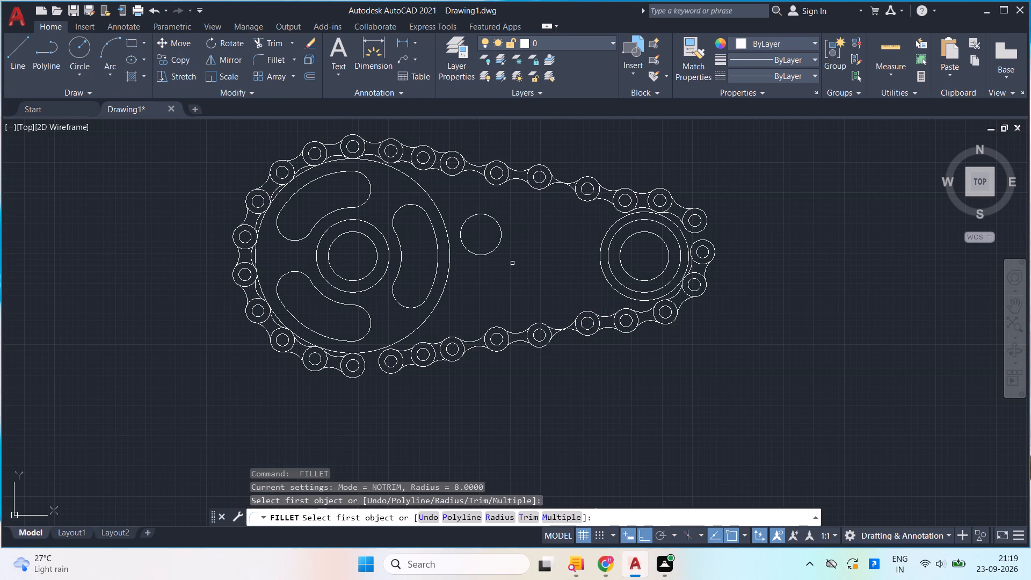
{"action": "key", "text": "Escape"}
Delete the loose circle lying between the two sprockets.
{"action": "left_click", "coordinate": [477, 228]}
{"action": "left_click_drag", "start_coordinate": [546, 259], "coordinate": [536, 257]}
{"action": "left_click_drag", "start_coordinate": [529, 254], "coordinate": [480, 228]}
{"action": "left_click", "coordinate": [480, 228]}
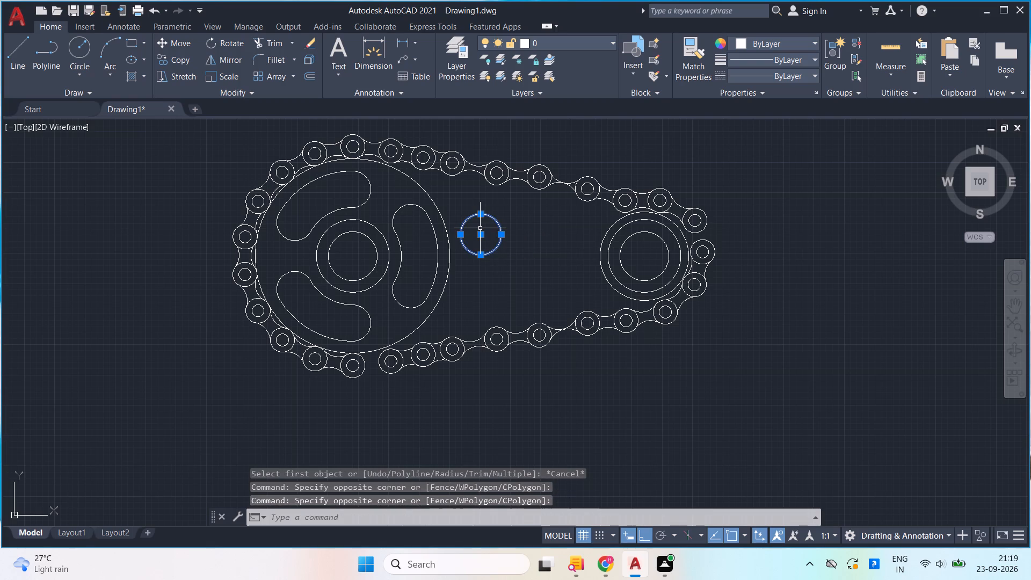
{"action": "key", "text": "Delete"}
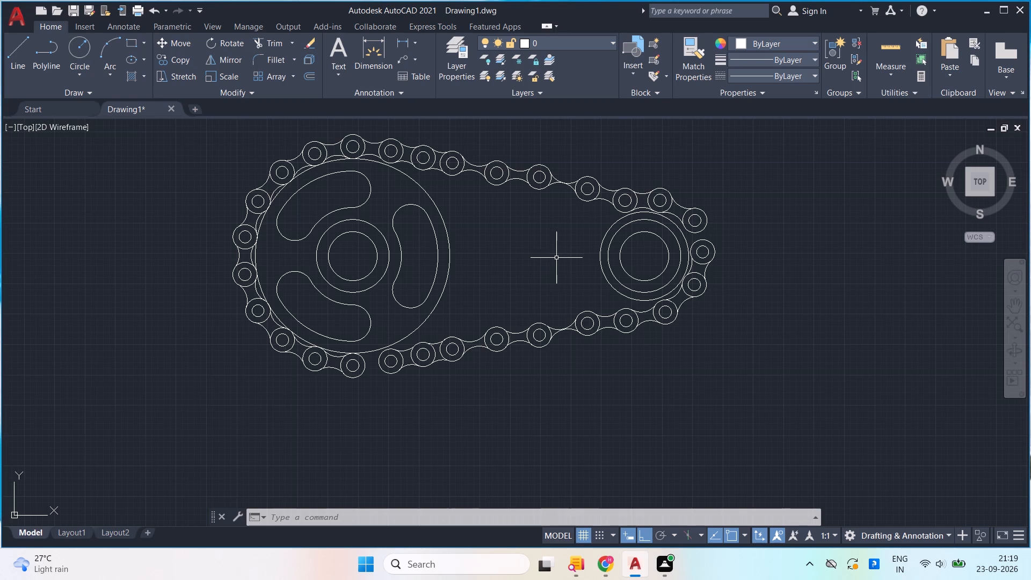
Save the drawing in Documents under the file name Duplex chain sprocket.
{"action": "scroll", "coordinate": [562, 296], "scroll_direction": "down", "scroll_amount": 1}
{"action": "middle_click_drag", "start_coordinate": [560, 358], "coordinate": [526, 398]}
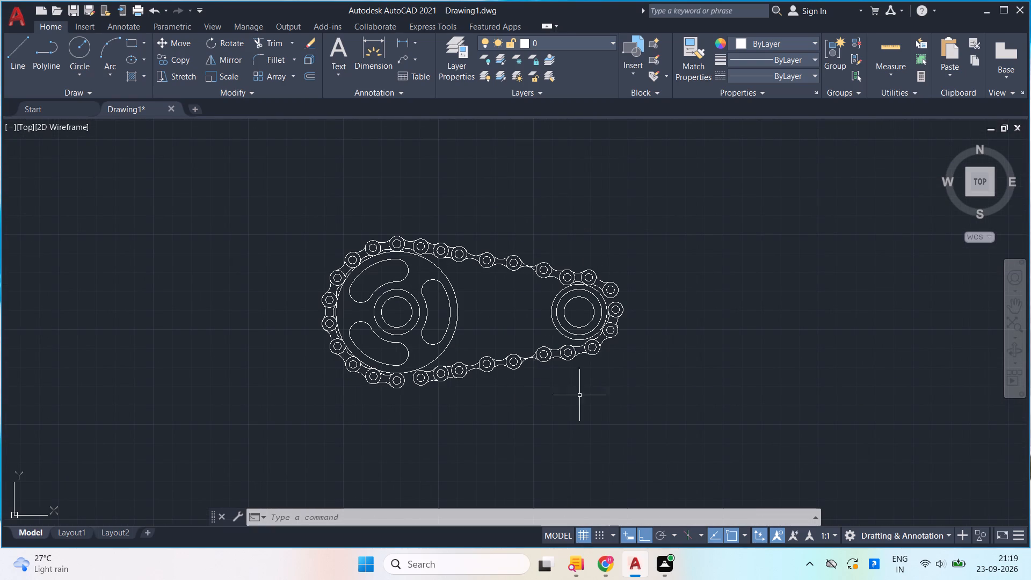
{"action": "key", "text": "ctrl+s"}
{"action": "left_click", "coordinate": [573, 400]}
{"action": "left_click", "coordinate": [567, 404]}
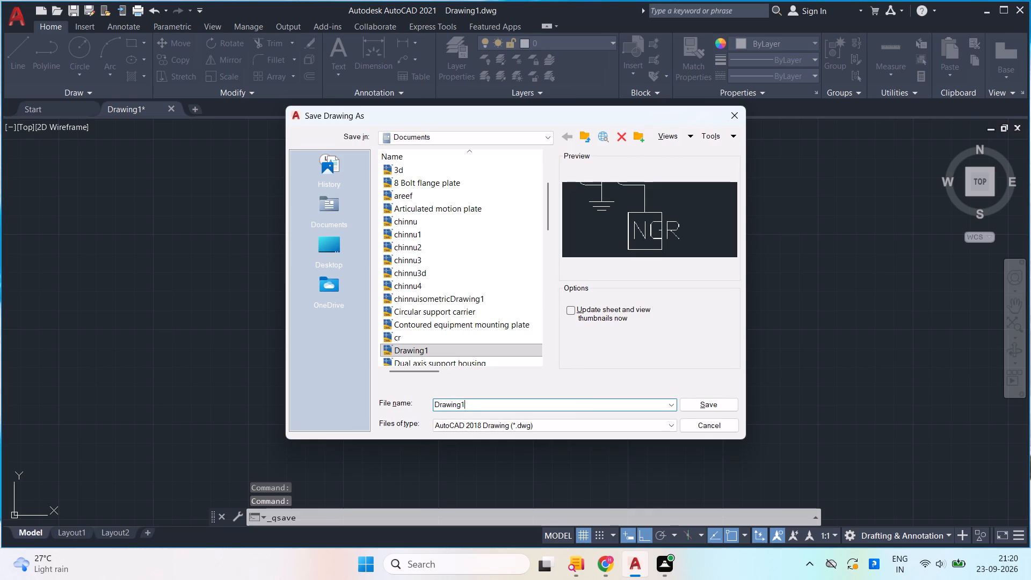
{"action": "key", "text": "BackSpace"}
{"action": "key", "text": "BackSpace"}
{"action": "key", "text": "BackSpace"}
{"action": "key", "text": "BackSpace"}
{"action": "key", "text": "BackSpace"}
{"action": "key", "text": "BackSpace"}
{"action": "key", "text": "BackSpace"}
{"action": "key", "text": "BackSpace"}
{"action": "key", "text": "BackSpace"}
{"action": "key", "text": "BackSpace"}
{"action": "key", "text": "BackSpace"}
{"action": "key", "text": "BackSpace"}
{"action": "key", "text": "BackSpace"}
{"action": "key", "text": "BackSpace"}
{"action": "key", "text": "BackSpace"}
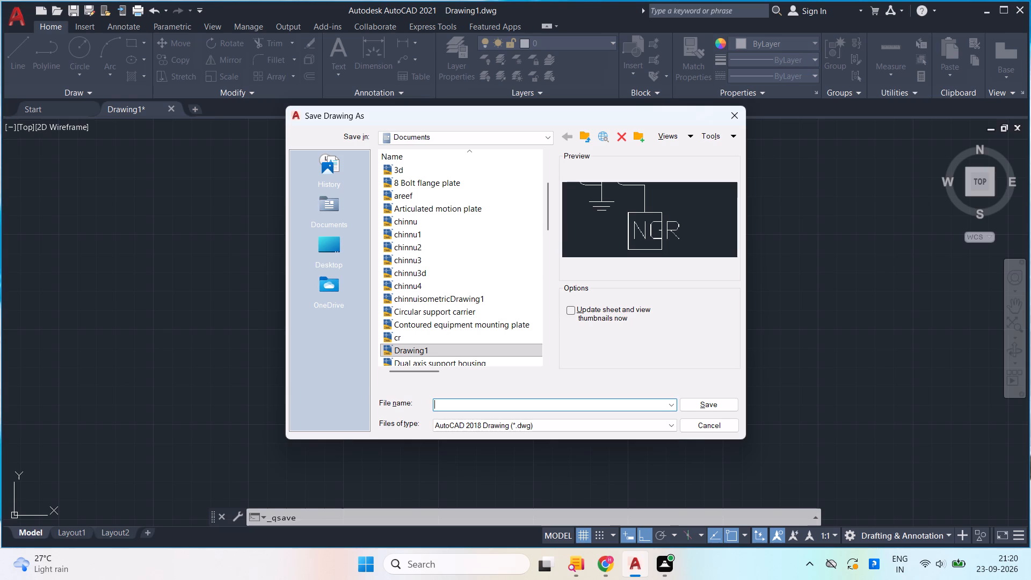
{"action": "type", "text": "Duplr"}
{"action": "key", "text": "BackSpace"}
{"action": "type", "text": "ex chain SProcket"}
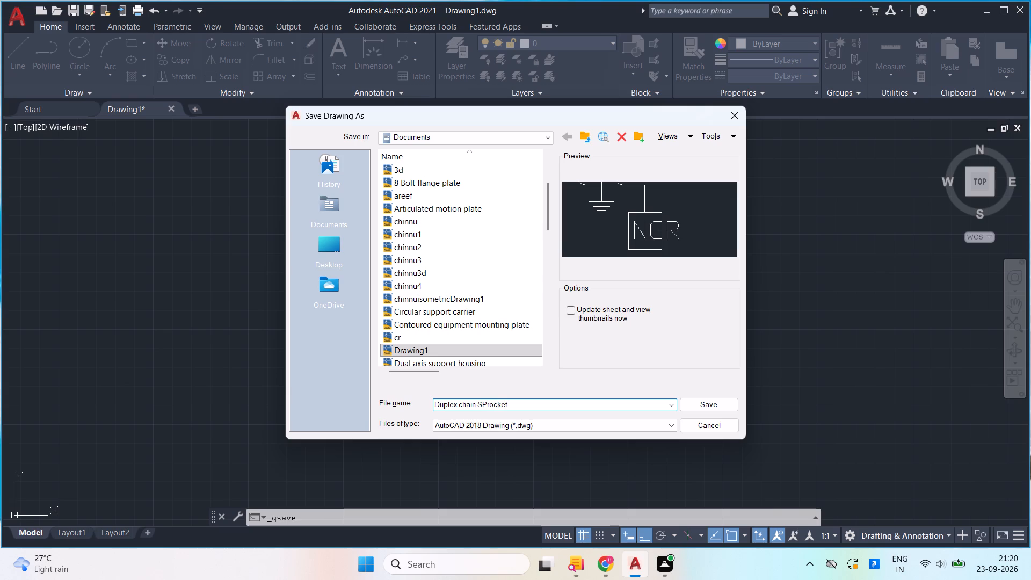
{"action": "left_click", "coordinate": [494, 398]}
{"action": "left_click", "coordinate": [495, 401]}
{"action": "key", "text": "BackSpace"}
{"action": "key", "text": "BackSpace"}
{"action": "key", "text": "BackSpace"}
{"action": "key", "text": "BackSpace"}
{"action": "key", "text": "s"}
{"action": "key", "text": "p"}
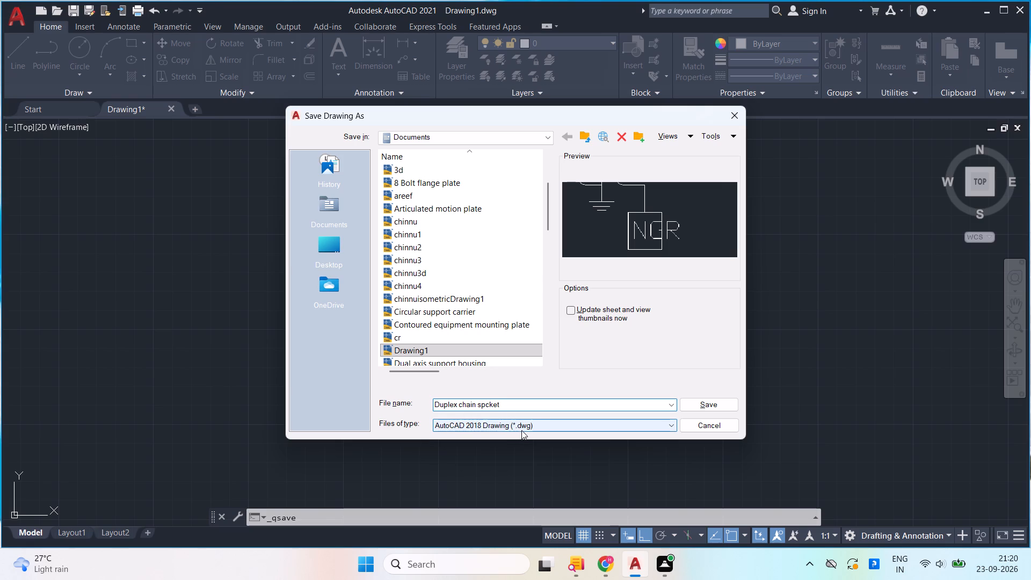
{"action": "type", "text": "ro"}
{"action": "left_click", "coordinate": [681, 400]}
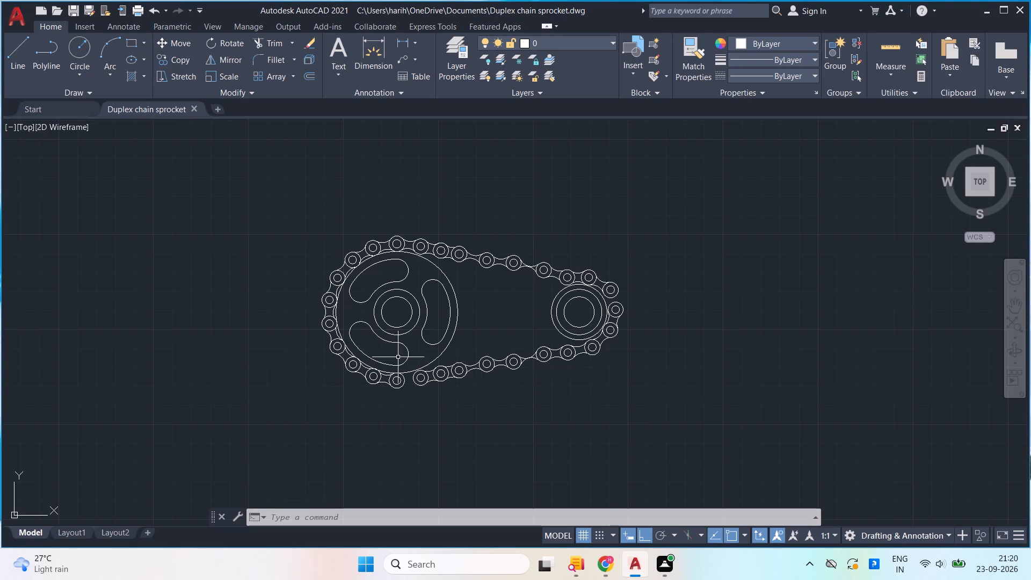
Fillet the circle pair directly below the large sprocket's center to the adjacent lower-run pair on both sides with radius 8.
{"action": "key", "text": "f"}
{"action": "key", "text": "Return"}
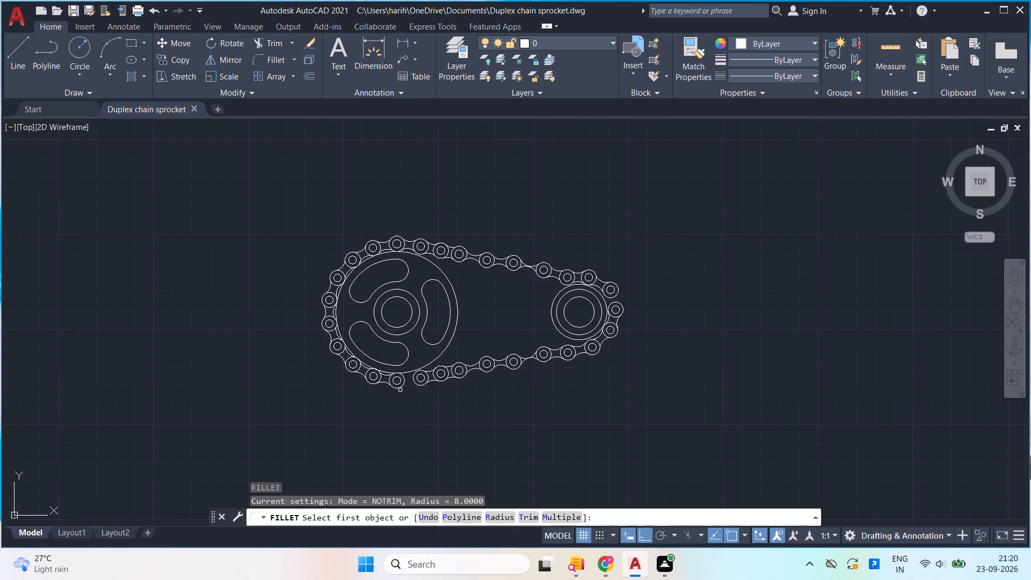
{"action": "scroll", "coordinate": [402, 379], "scroll_direction": "up", "scroll_amount": 1}
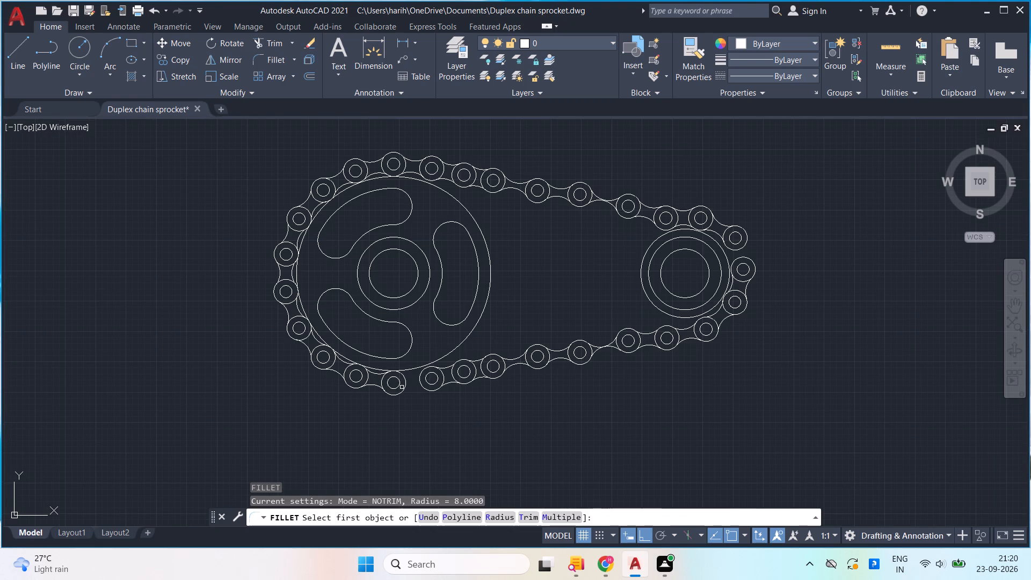
{"action": "left_click", "coordinate": [398, 396]}
{"action": "left_click", "coordinate": [433, 391]}
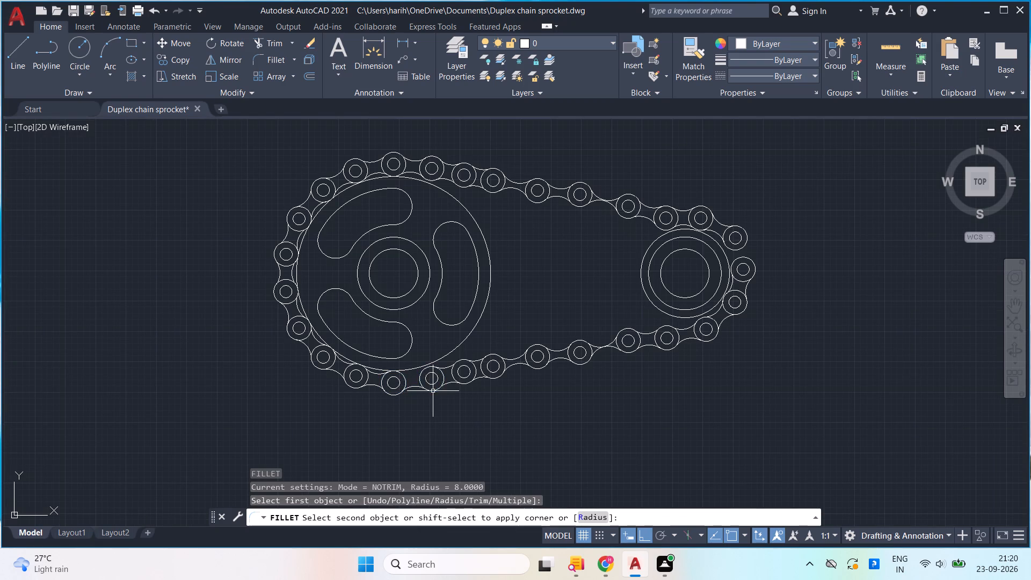
{"action": "key", "text": "space"}
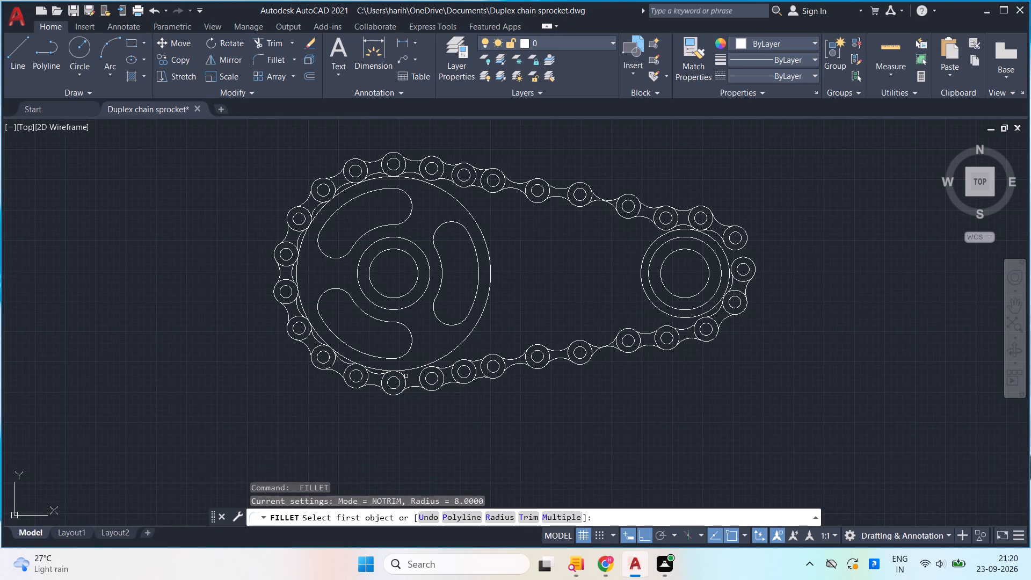
{"action": "left_click", "coordinate": [405, 376]}
{"action": "left_click", "coordinate": [422, 376]}
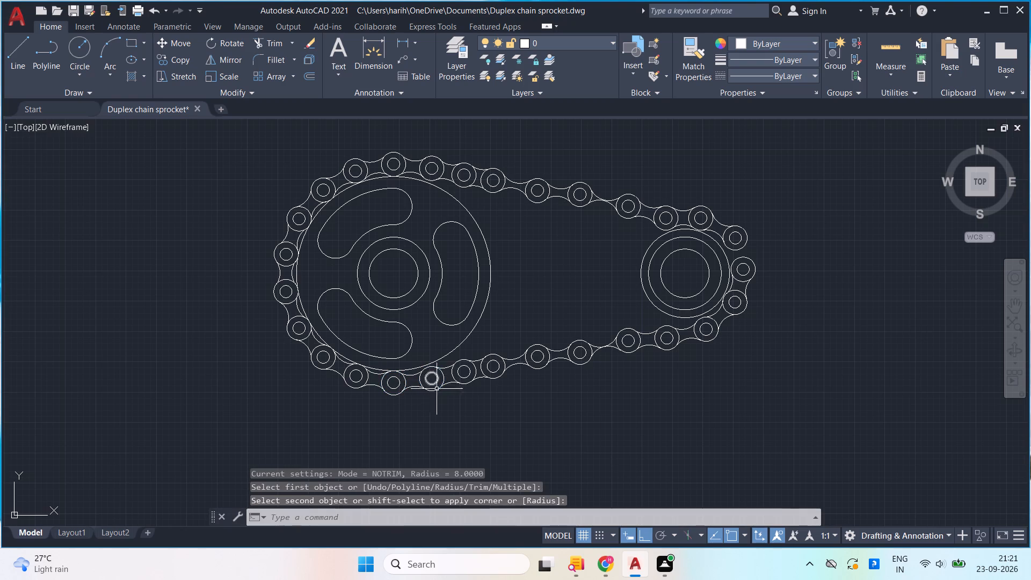
Save the drawing under its existing file name.
{"action": "key", "text": "ctrl+s"}
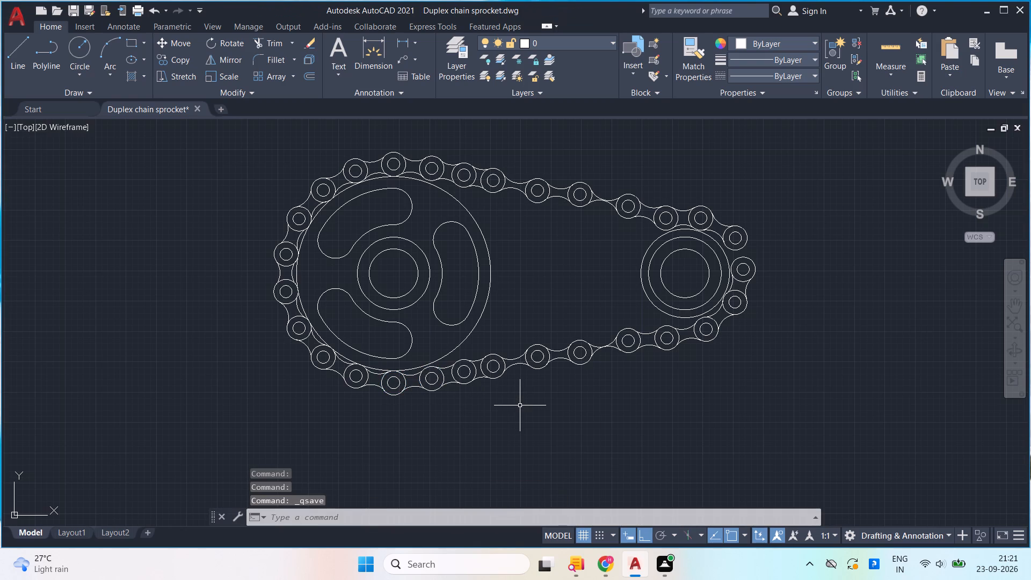
Open Duplex chain sprocket.dwg from the recent documents to check the saved file.
{"action": "left_click", "coordinate": [10, 28]}
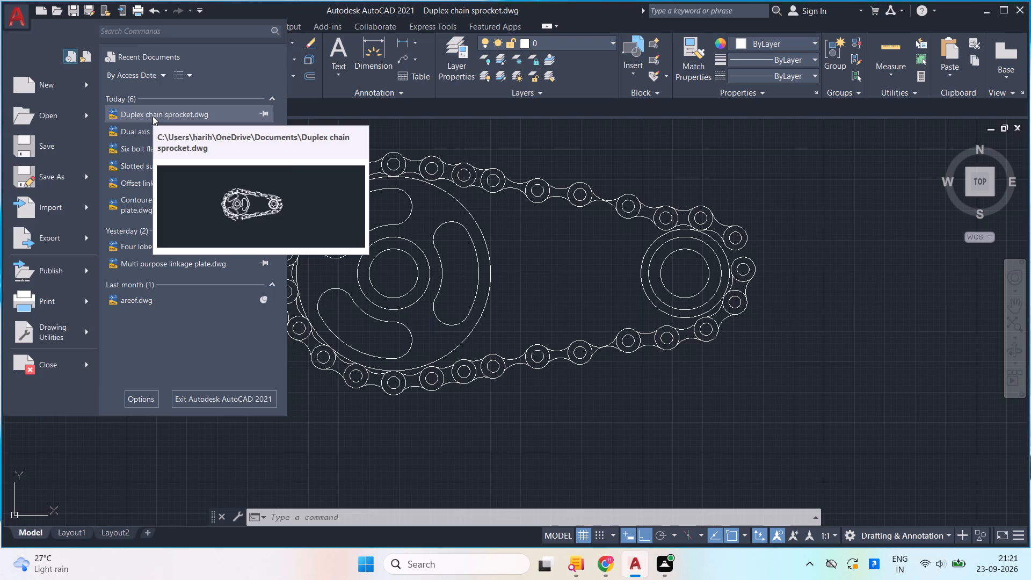
{"action": "left_click", "coordinate": [153, 116]}
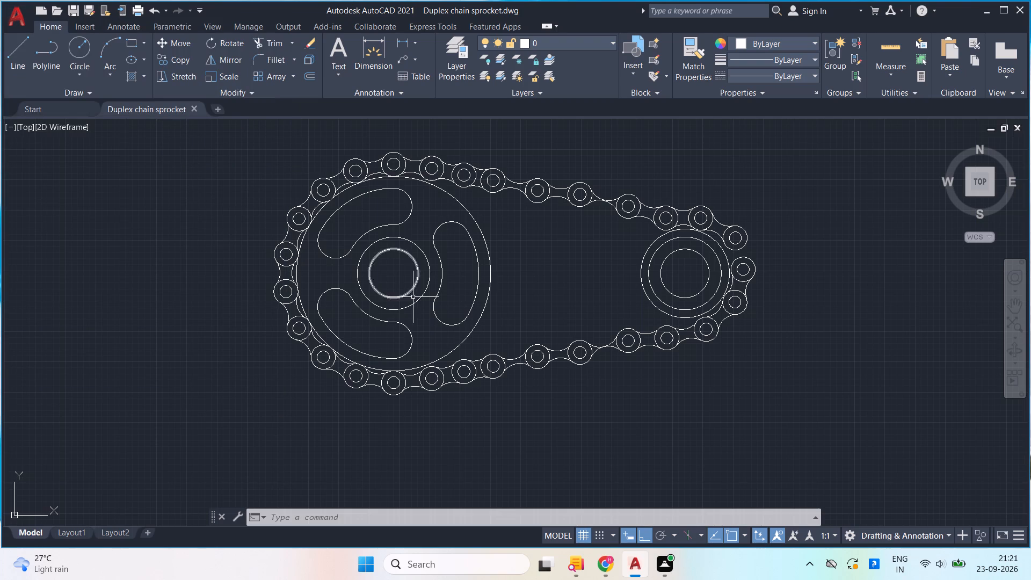